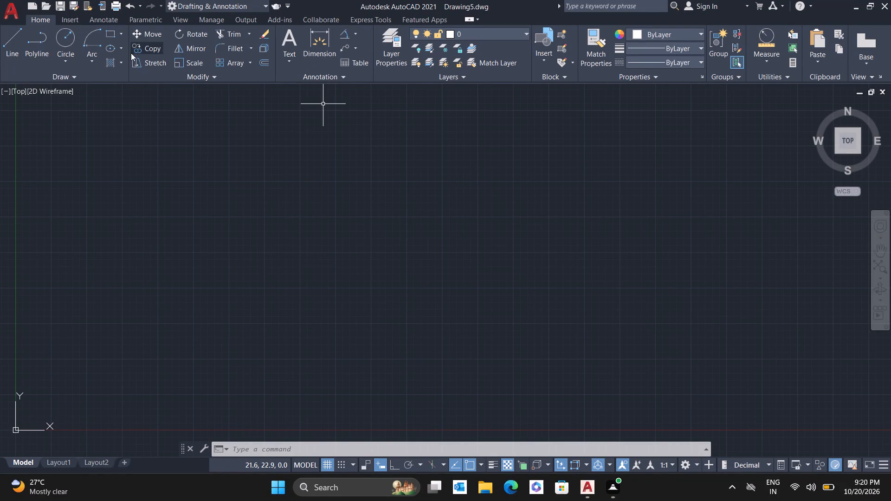
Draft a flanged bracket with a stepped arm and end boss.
Draw a circle of diameter 100 centred at about 25.4, 11.8, with Ortho mode turned on.
left_click(73, 45)
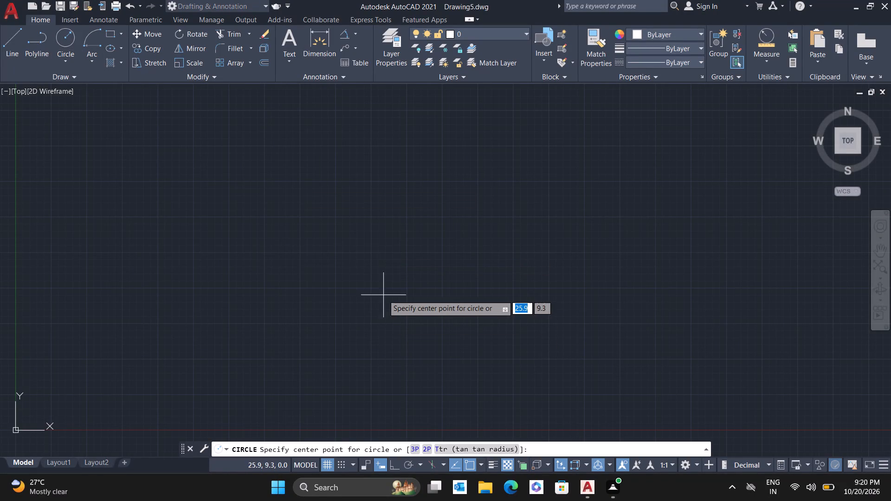
double_click(376, 263)
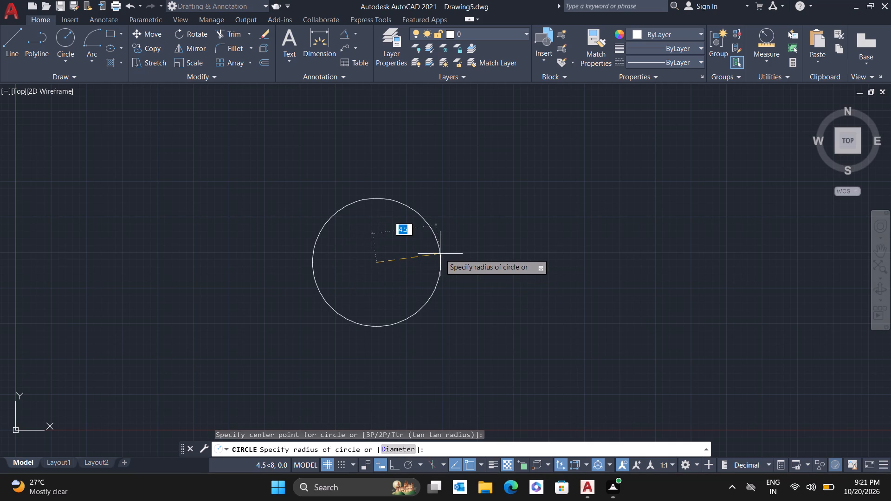
key("d")
key("Return")
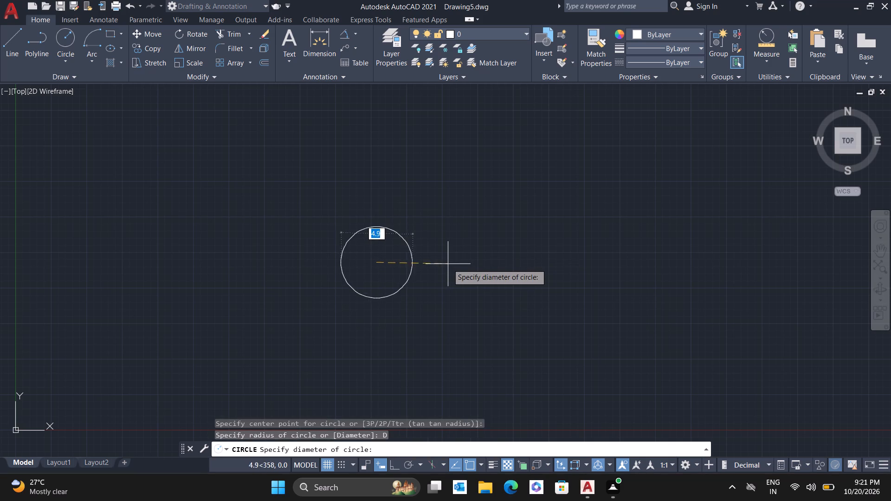
left_click(396, 466)
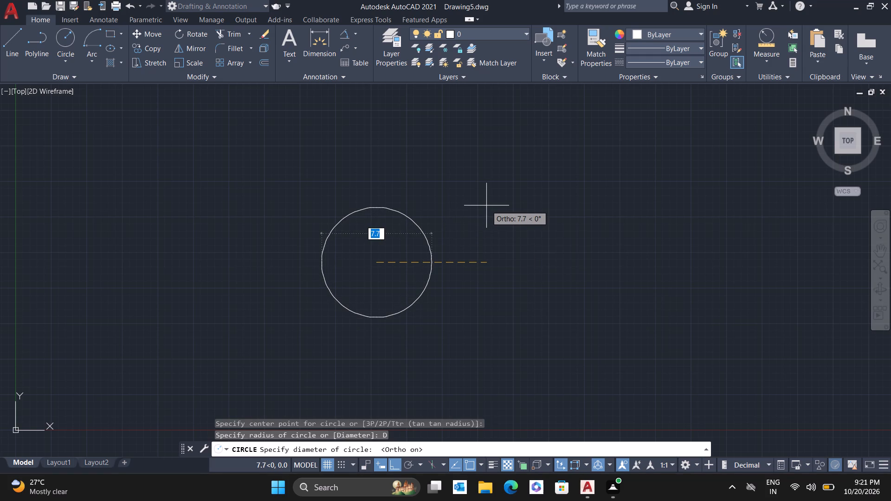
type("100")
key("Return")
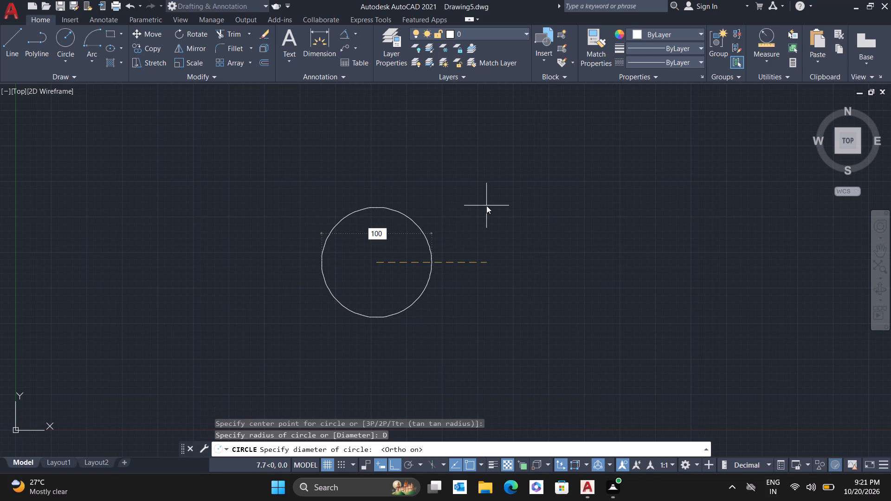
scroll(475, 218, "up", 7)
scroll(475, 224, "down", 12)
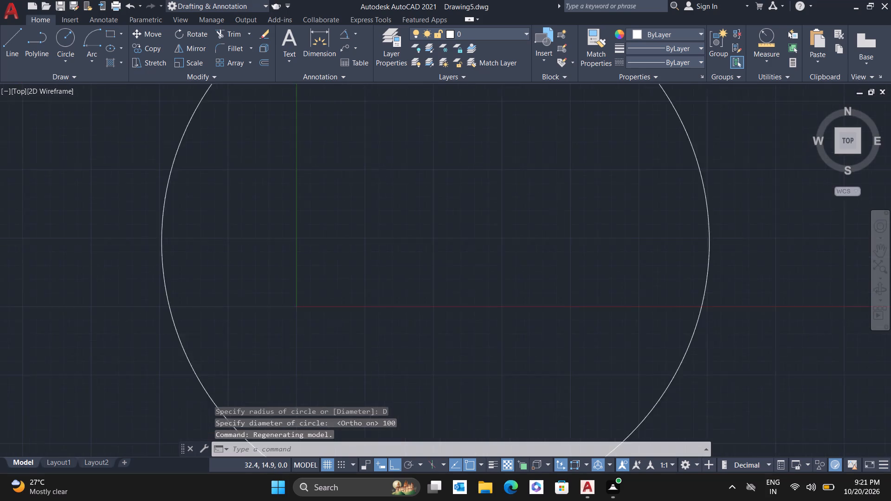
scroll(474, 225, "down", 4)
middle_click_drag(495, 232, 276, 267)
scroll(264, 259, "up", 2)
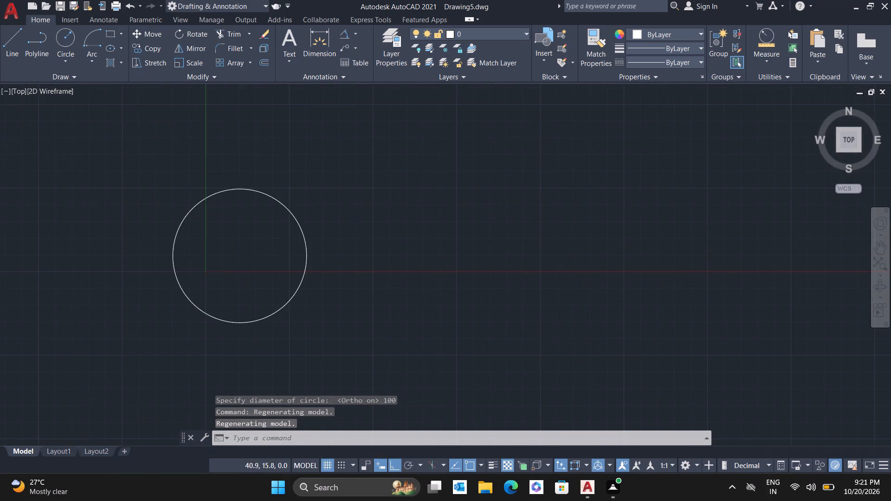
middle_click_drag(249, 240, 264, 235)
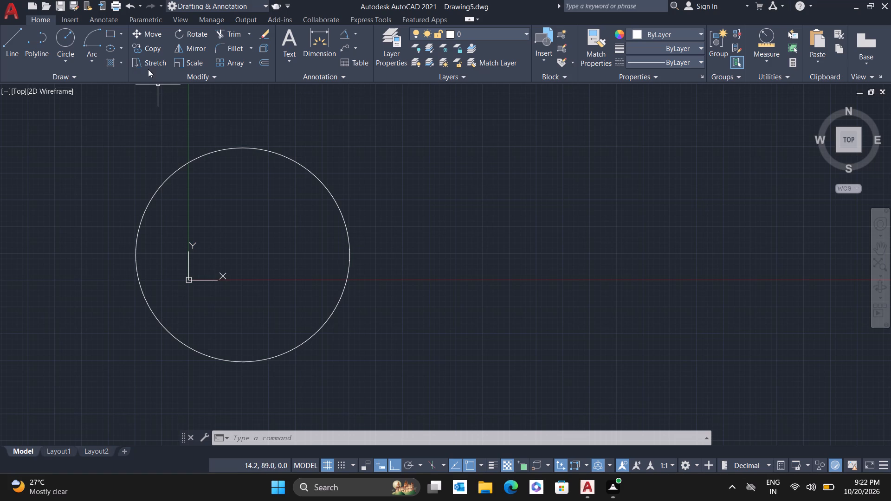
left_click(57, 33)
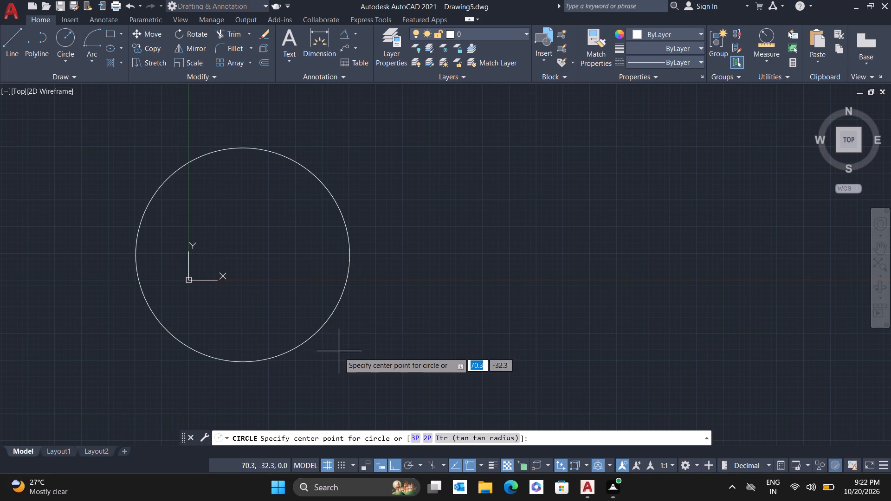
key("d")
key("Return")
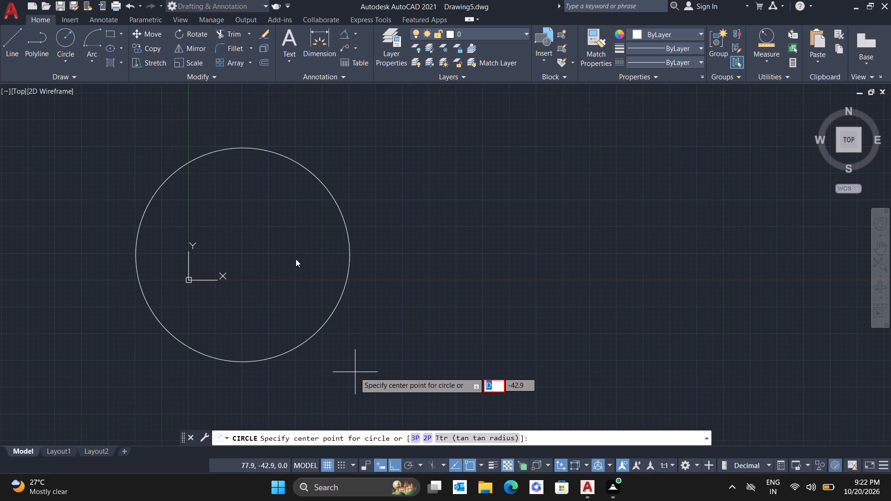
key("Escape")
Draw a concentric circle of diameter 120 around the centre of the 100-diameter circle.
left_click(61, 36)
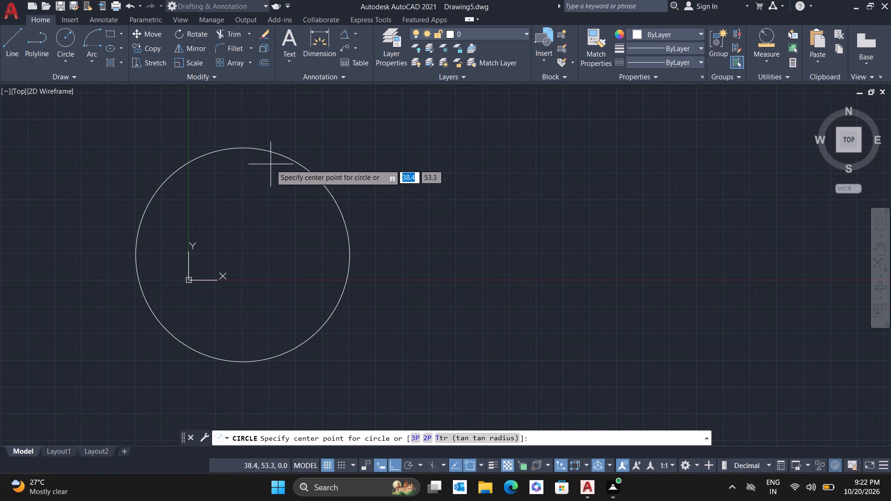
left_click(241, 255)
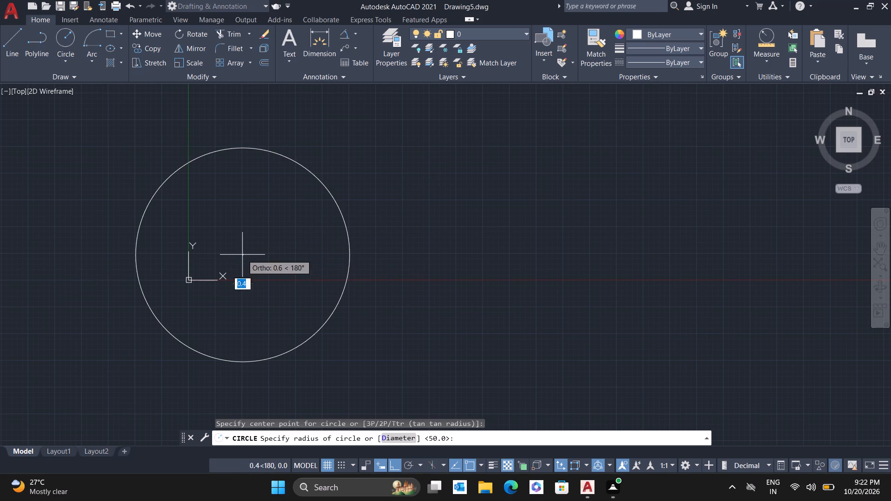
key("d")
key("Return")
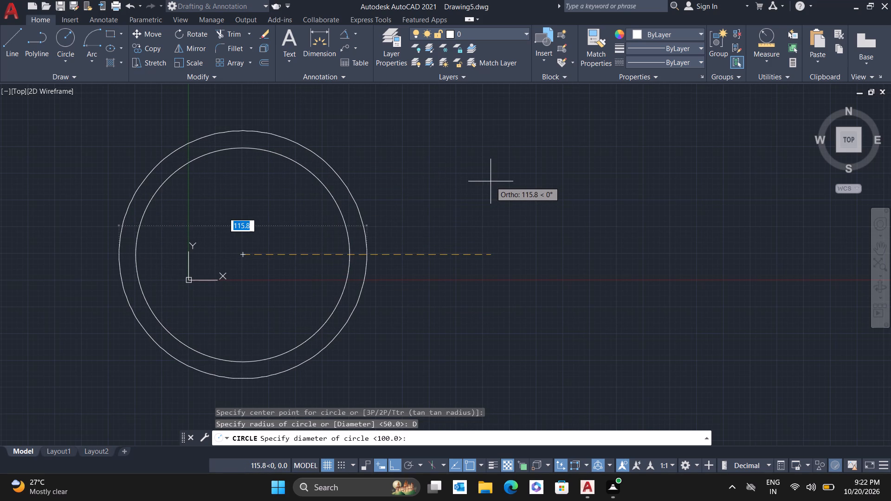
type("12")
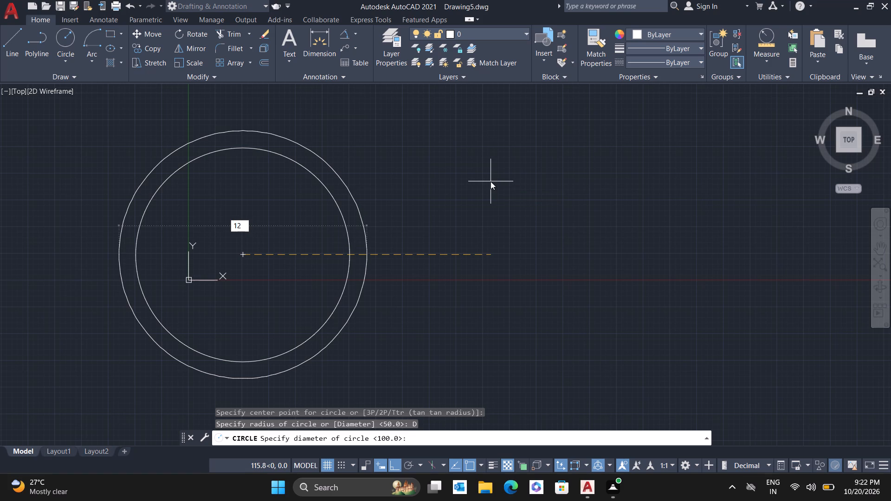
key("0")
key("Return")
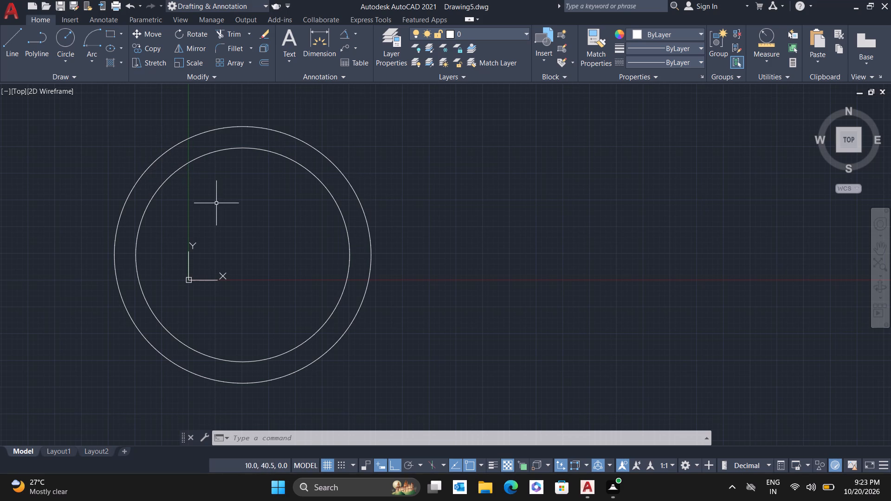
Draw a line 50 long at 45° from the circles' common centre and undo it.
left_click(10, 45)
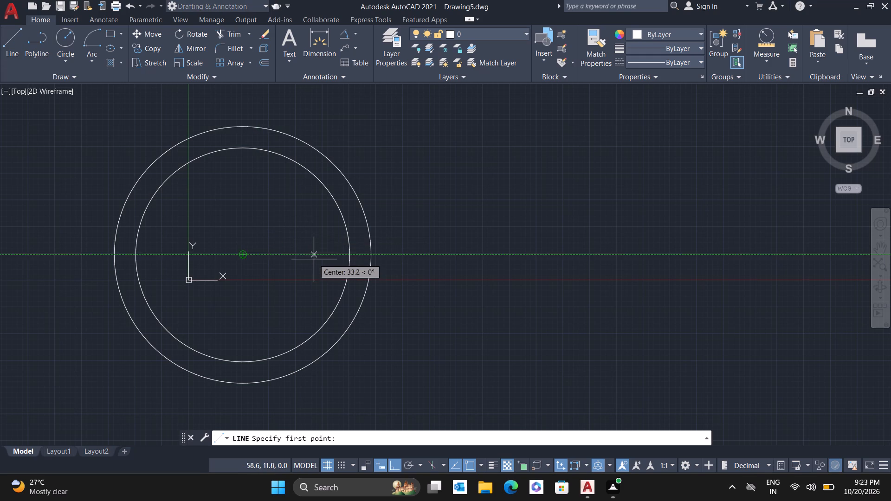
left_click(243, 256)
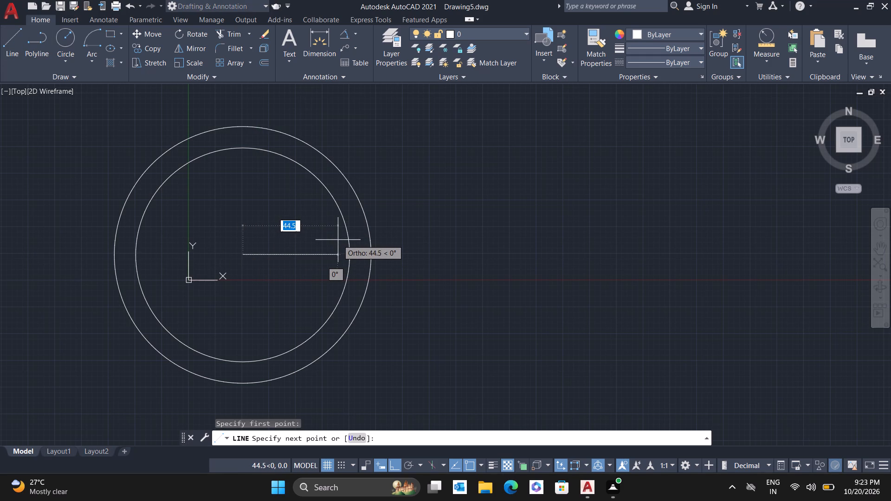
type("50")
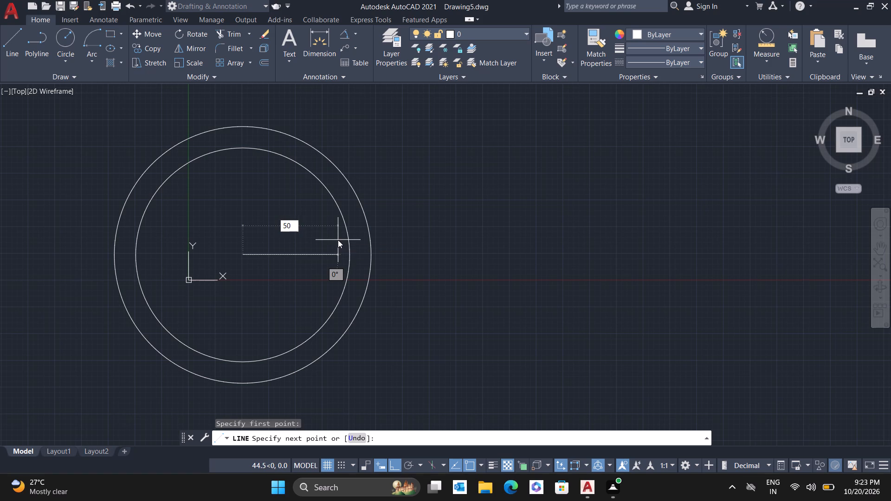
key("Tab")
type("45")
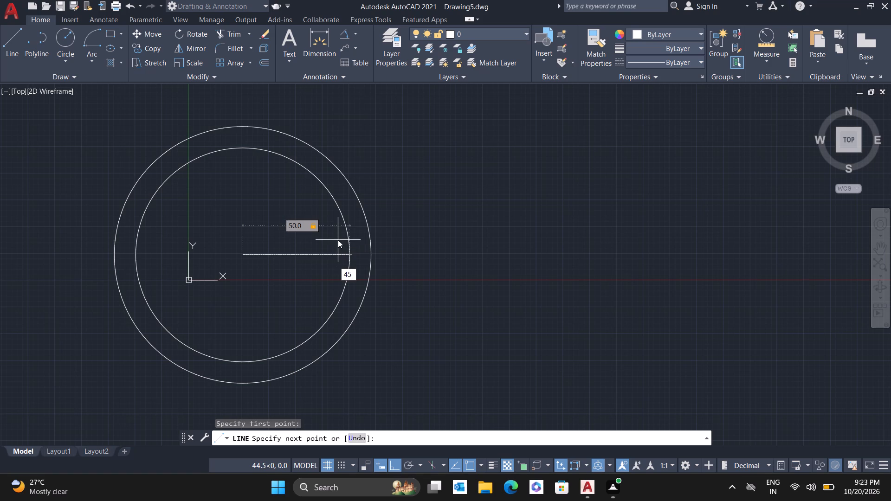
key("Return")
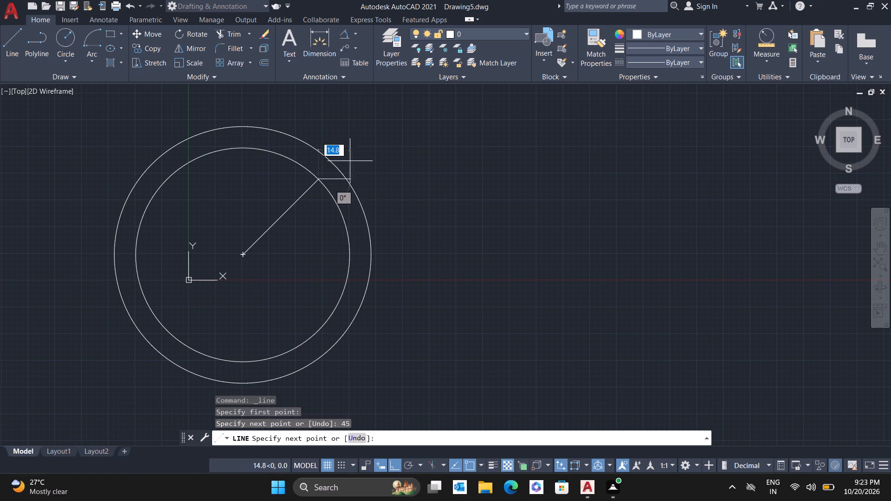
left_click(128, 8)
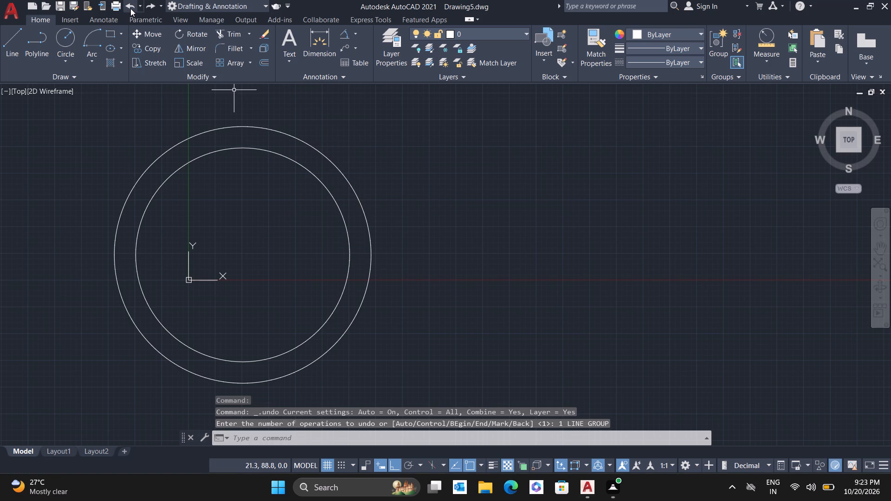
Draw a line 100 long at 45° from the circles' common centre, extending beyond the 120-diameter circle.
left_click(15, 37)
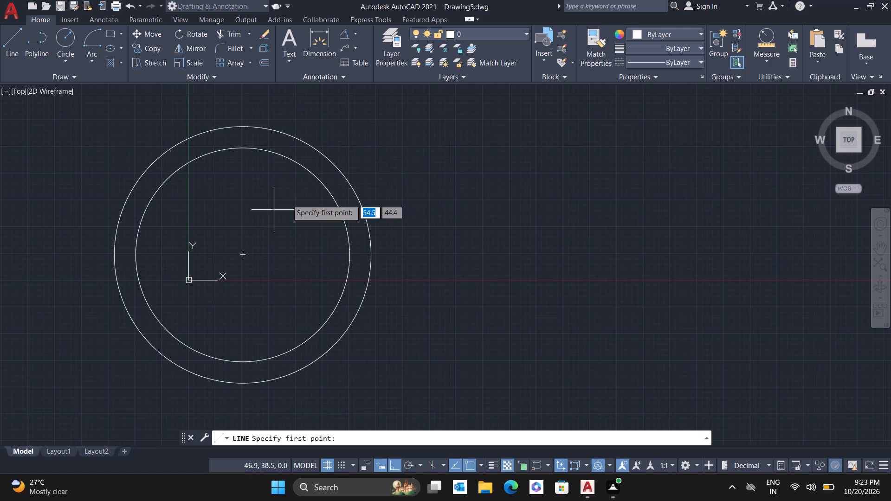
left_click(242, 251)
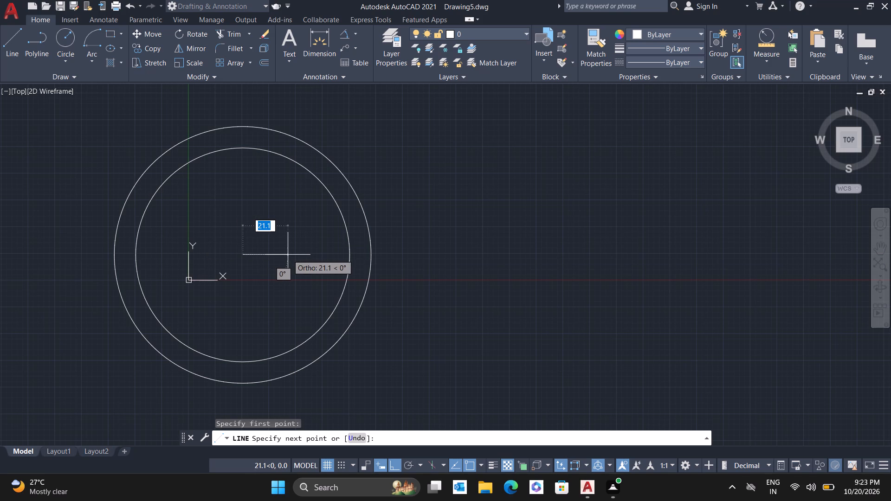
type("100")
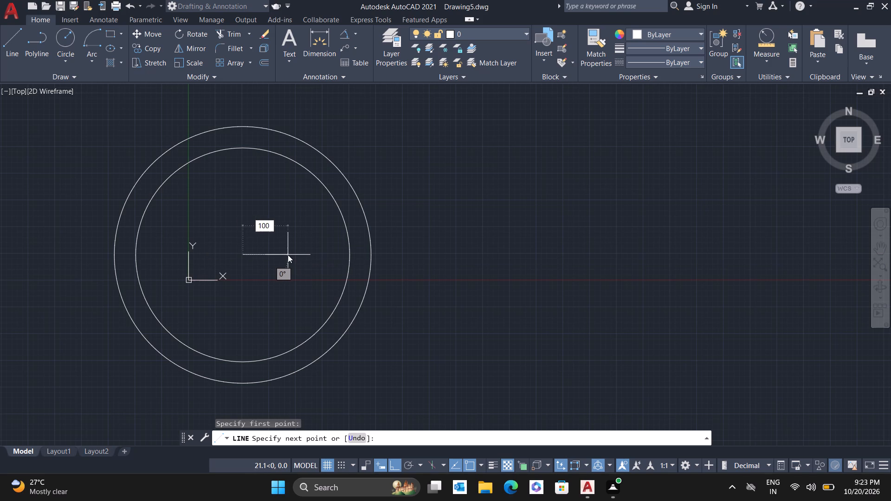
key("Tab")
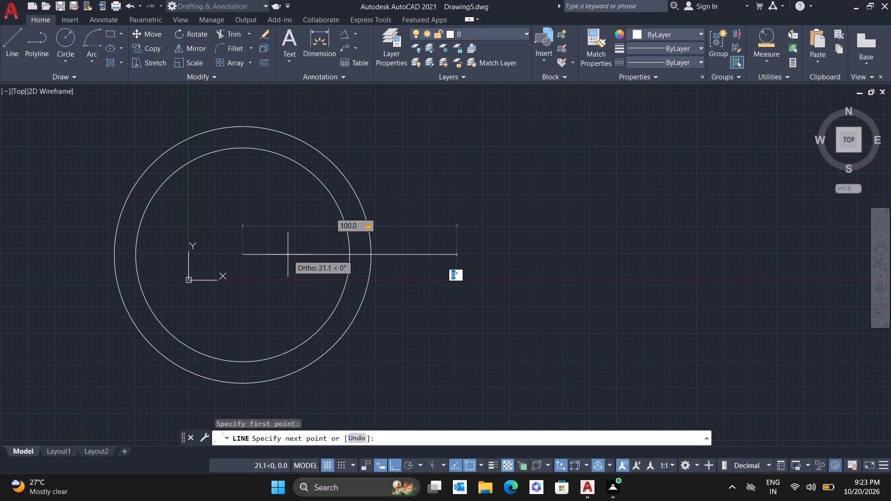
type("45")
key("Return")
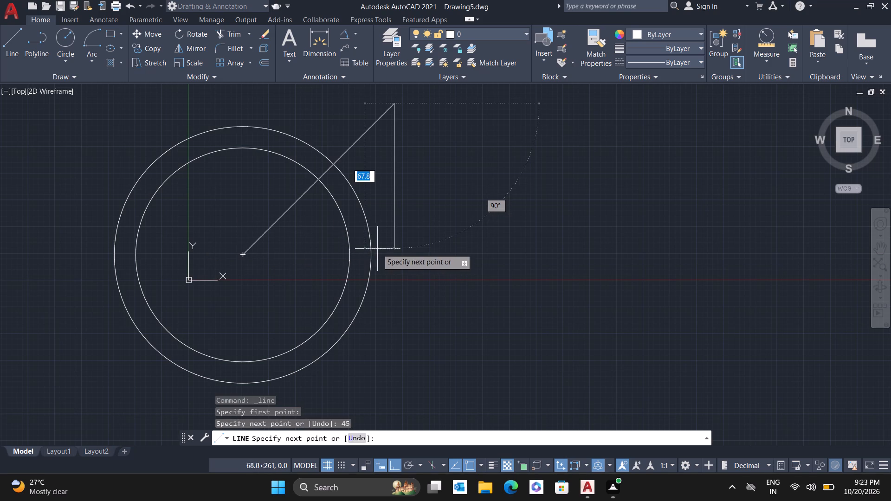
key("Escape")
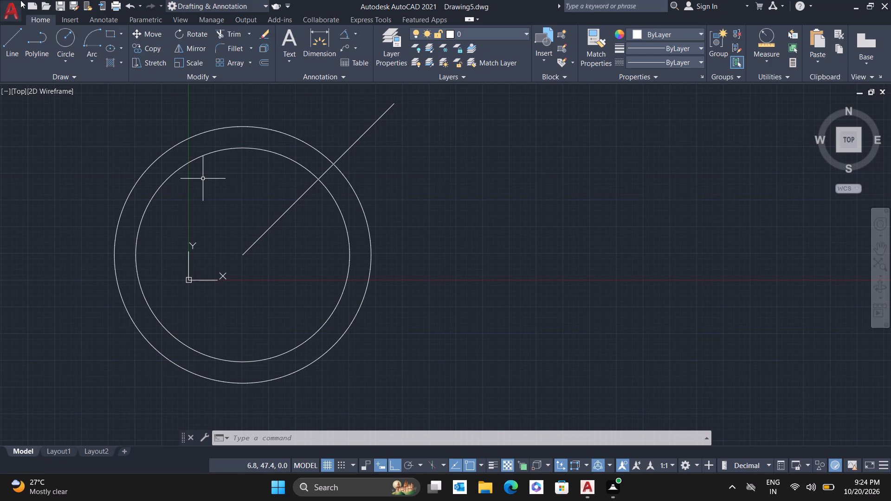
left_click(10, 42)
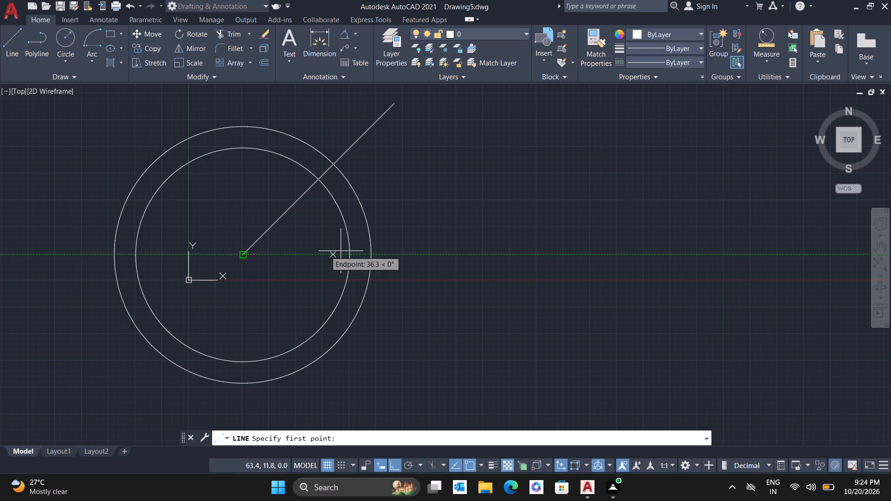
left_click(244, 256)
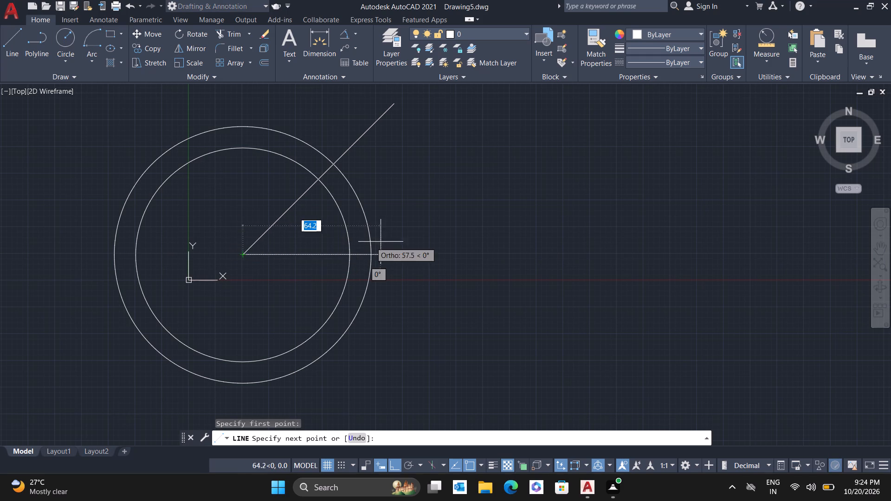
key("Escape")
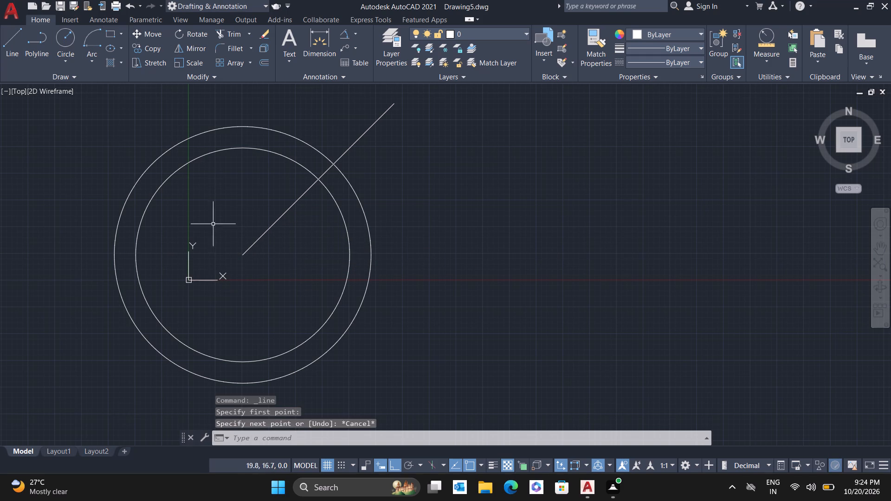
Draw a third concentric circle of diameter 140 from the common centre.
left_click(64, 39)
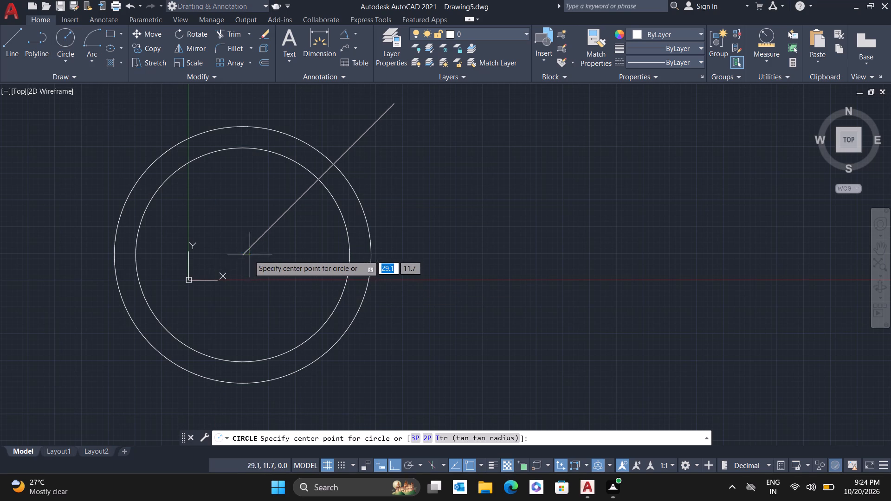
left_click(241, 256)
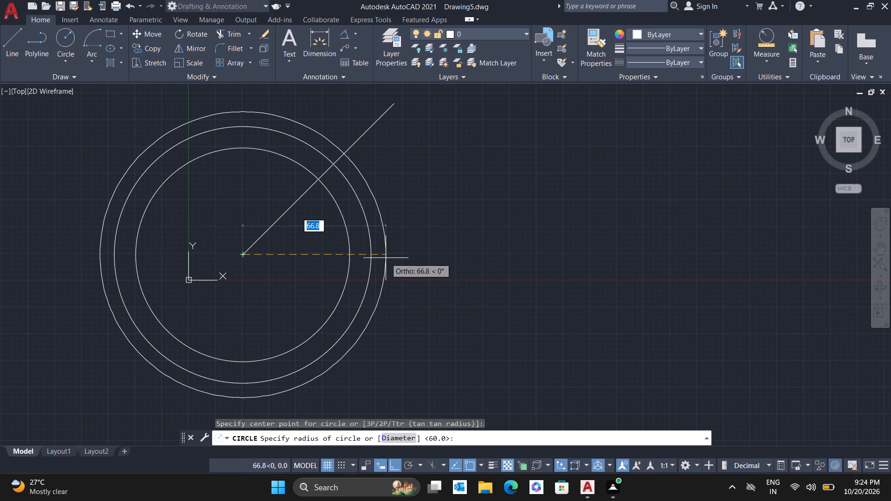
key("d")
key("Return")
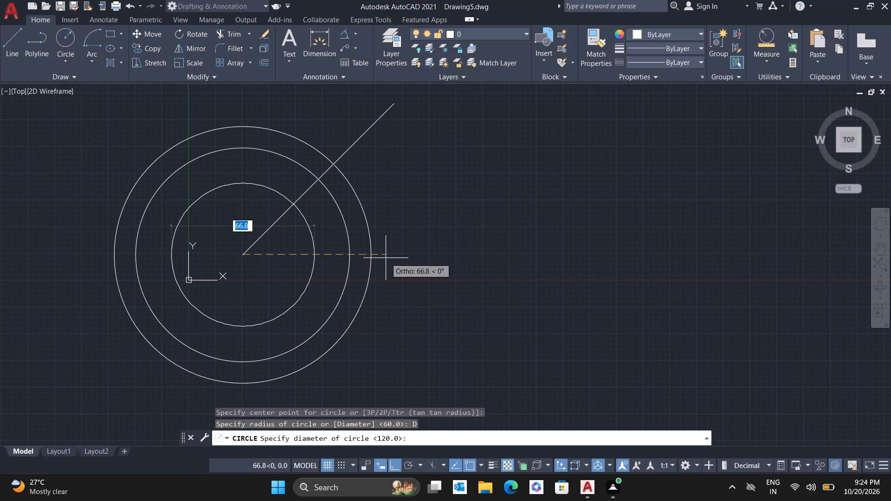
type("140")
key("Return")
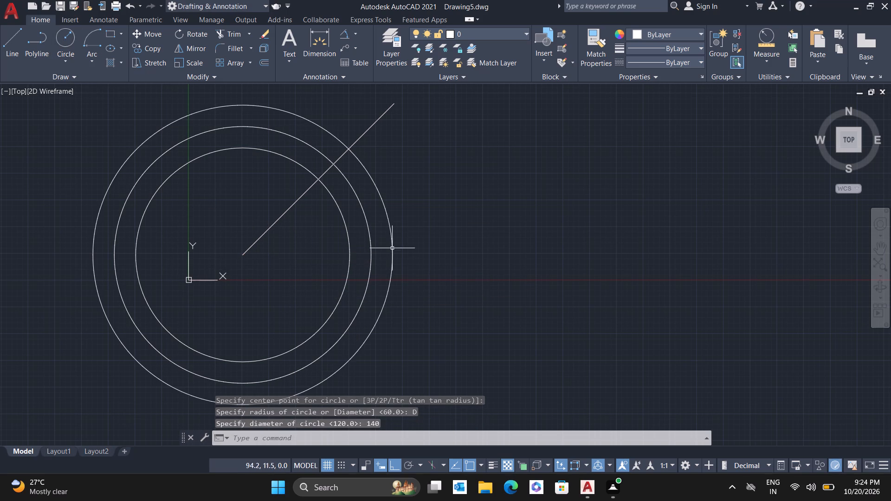
Draw a circle of diameter 14 centred where the 45° line crosses the 120-diameter circle.
left_click(63, 38)
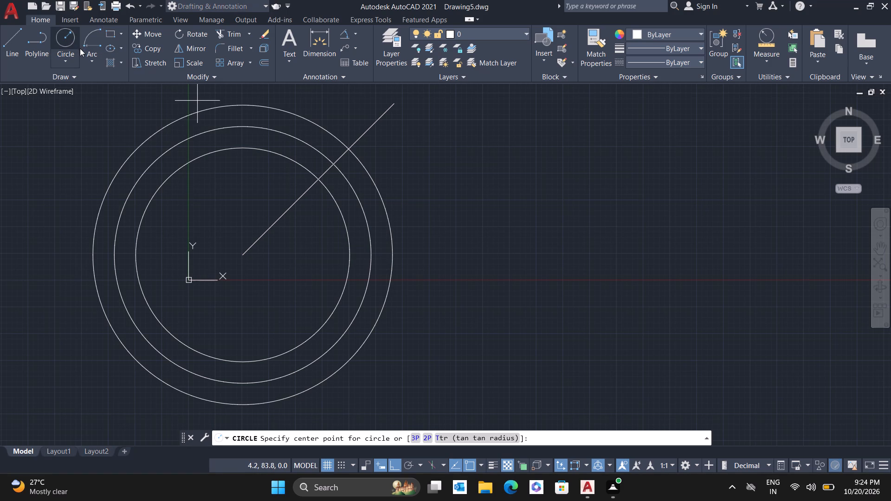
left_click(333, 164)
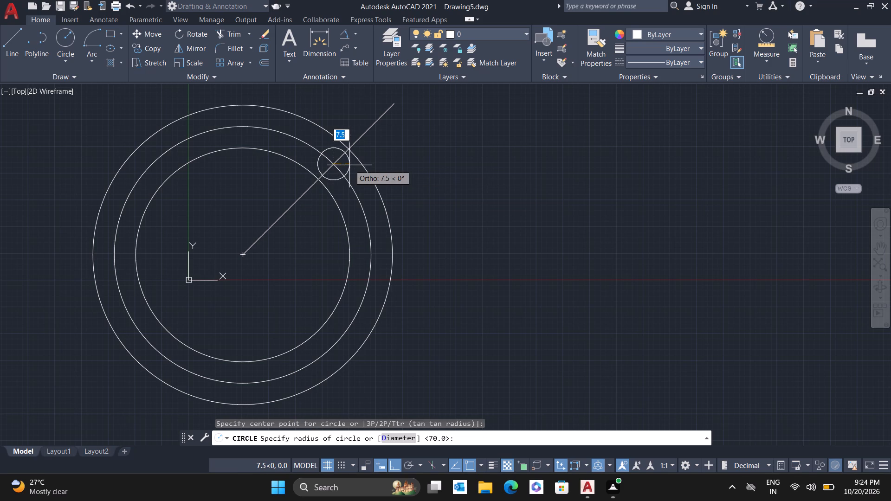
key("d")
key("Return")
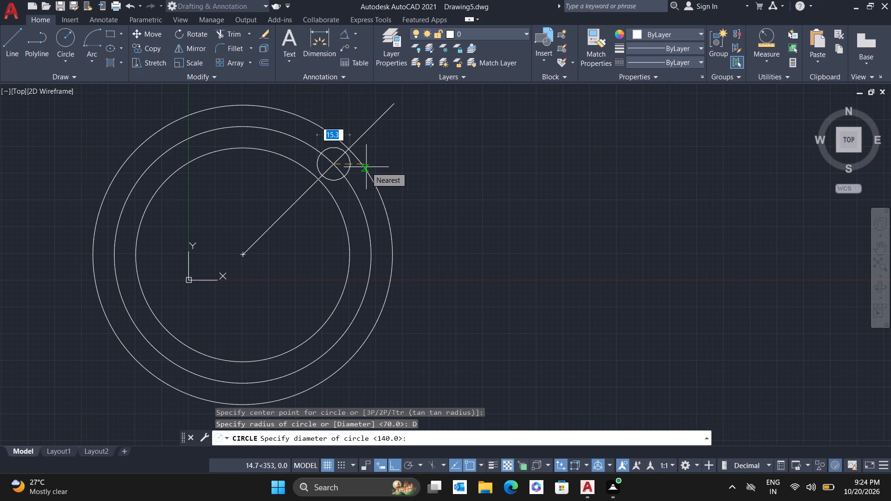
type("14")
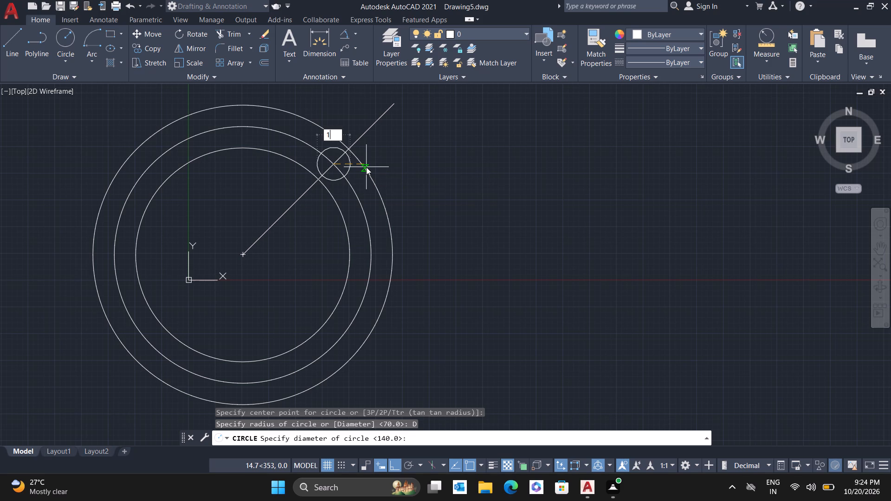
key("Return")
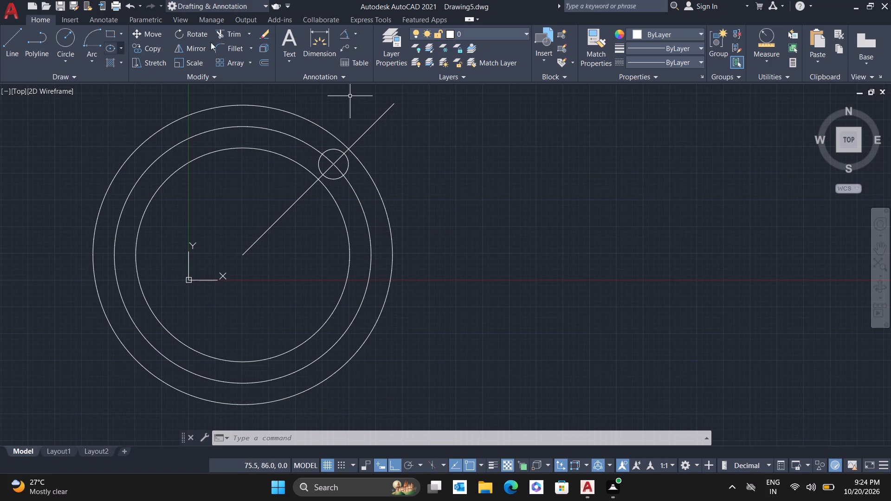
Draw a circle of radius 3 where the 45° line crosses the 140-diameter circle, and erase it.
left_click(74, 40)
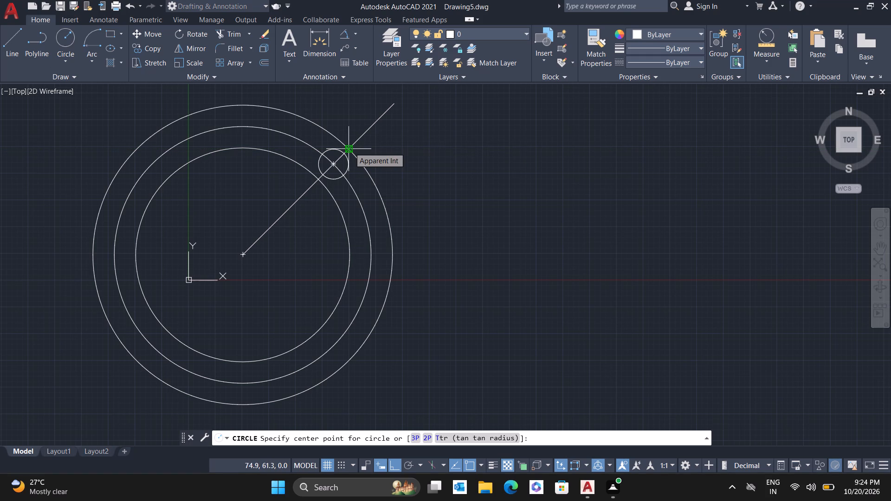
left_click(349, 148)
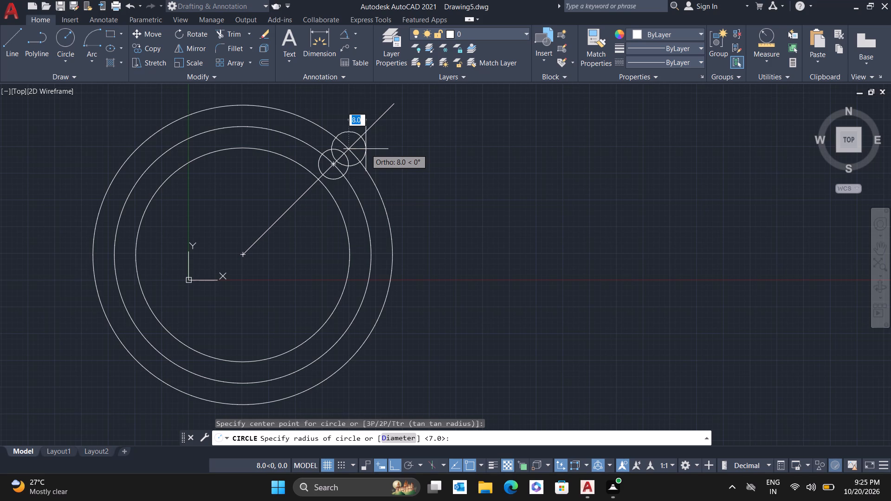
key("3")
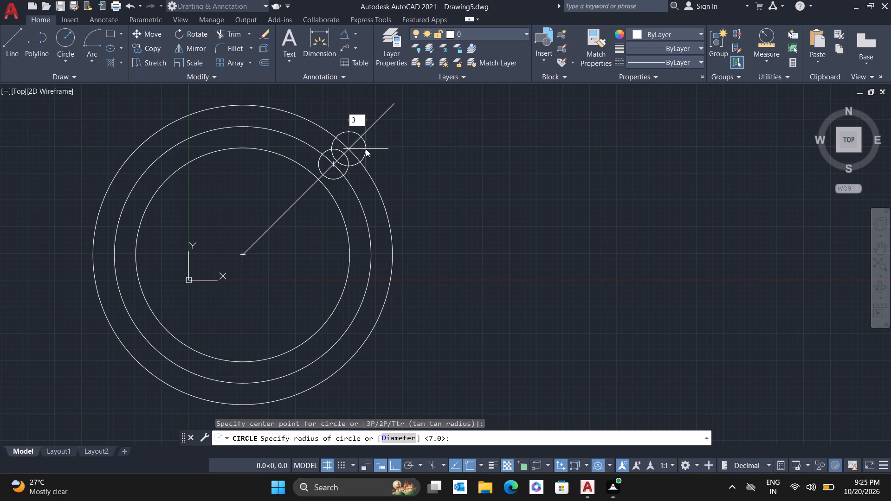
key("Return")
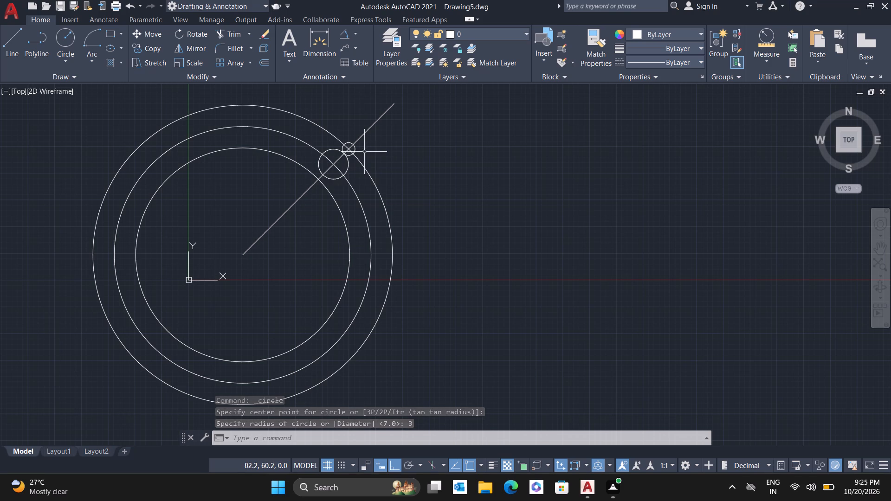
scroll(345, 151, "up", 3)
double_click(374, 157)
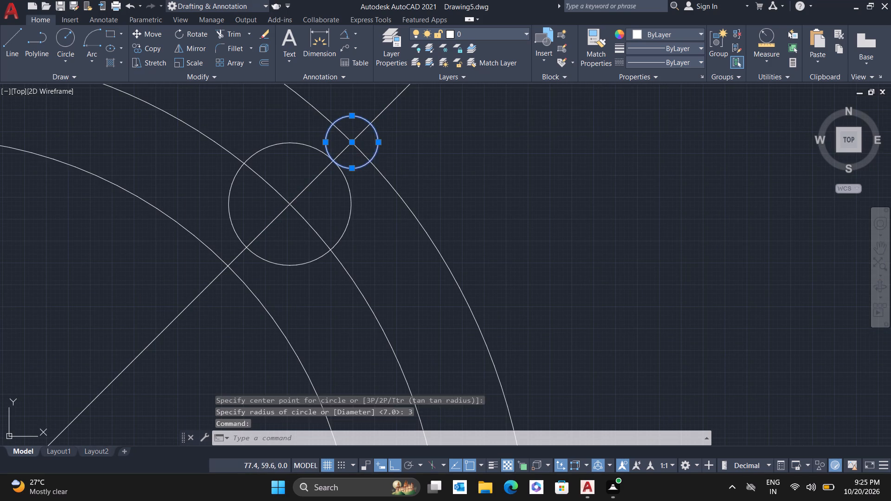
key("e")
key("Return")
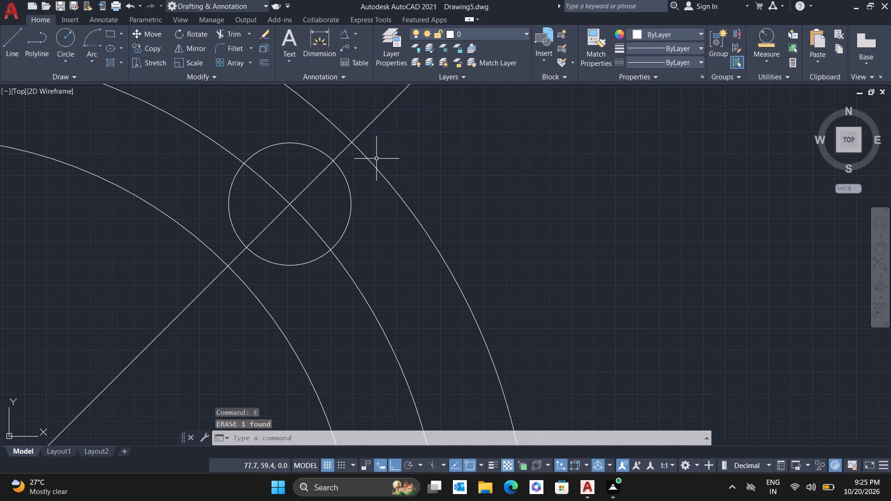
Draw a circle of radius 13 centred where the 45° line crosses the 140-diameter circle.
left_click(63, 40)
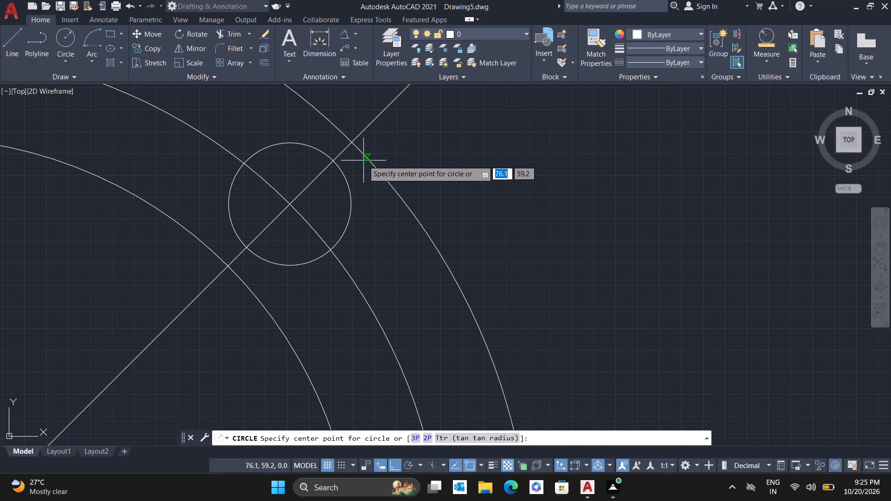
left_click(353, 139)
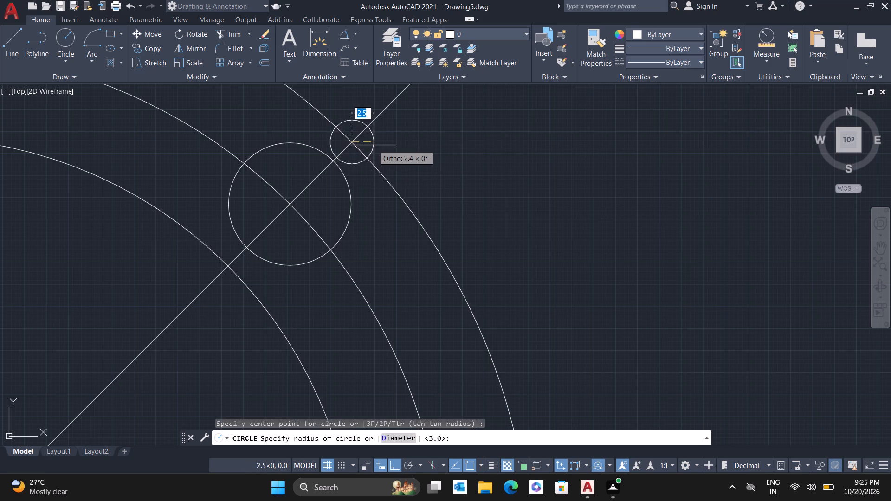
type("13")
key("Return")
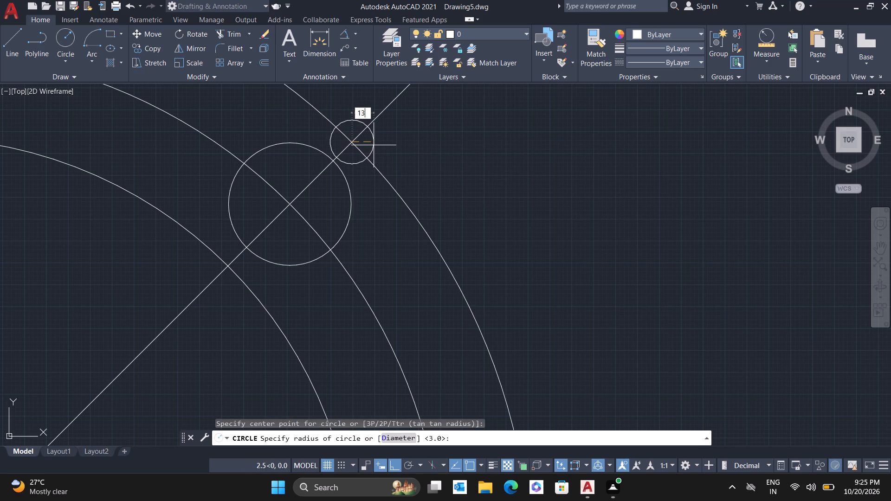
Measure the radius of the small circle centred on the 120-diameter circle.
scroll(391, 150, "down", 1)
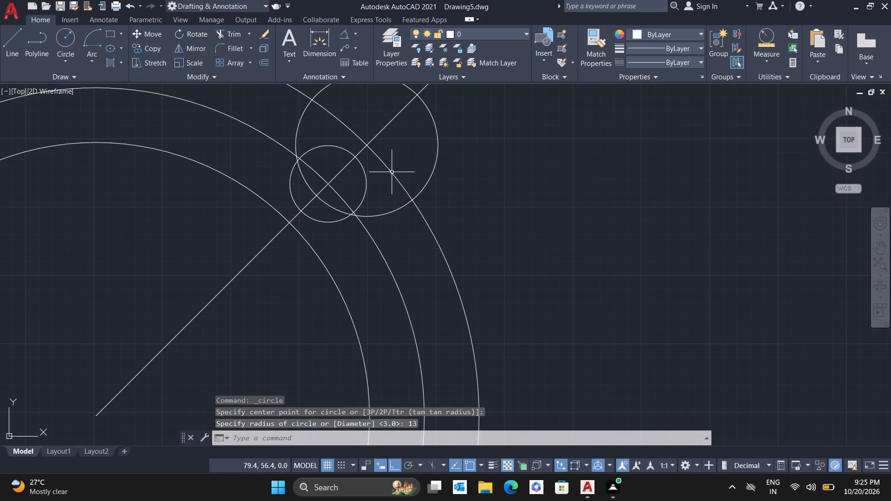
scroll(391, 173, "down", 1)
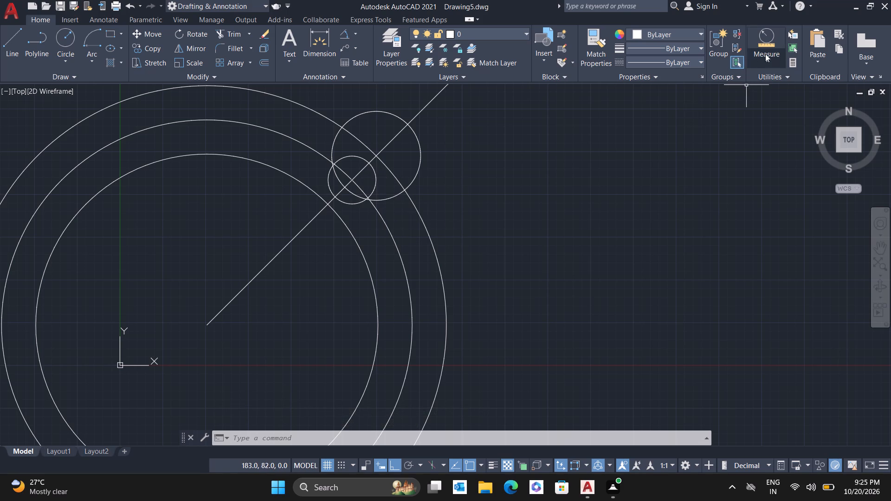
left_click(773, 64)
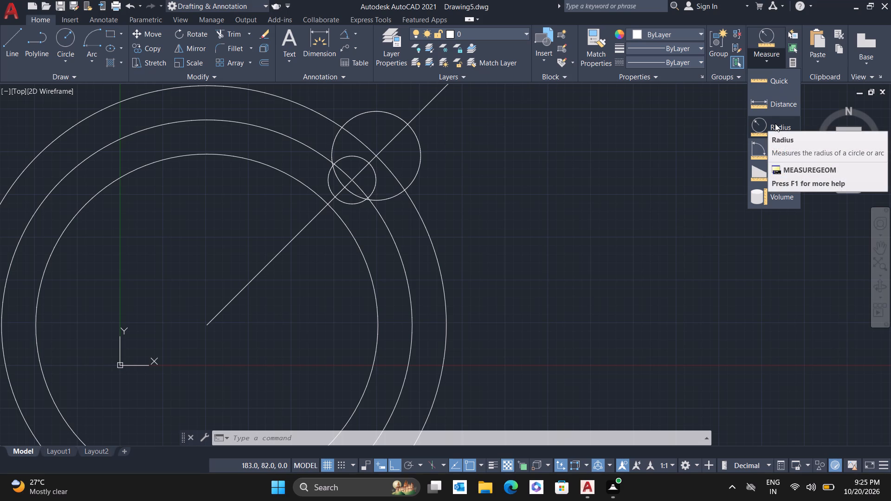
left_click(775, 123)
left_click(330, 188)
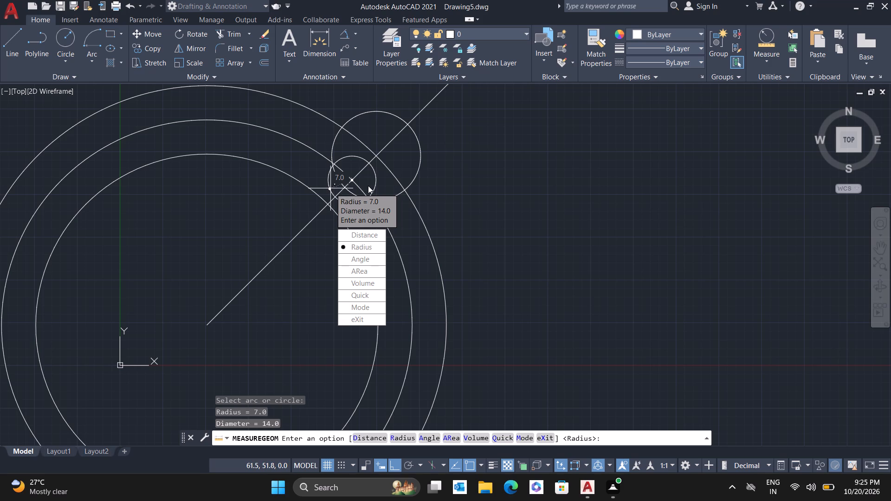
key("Escape")
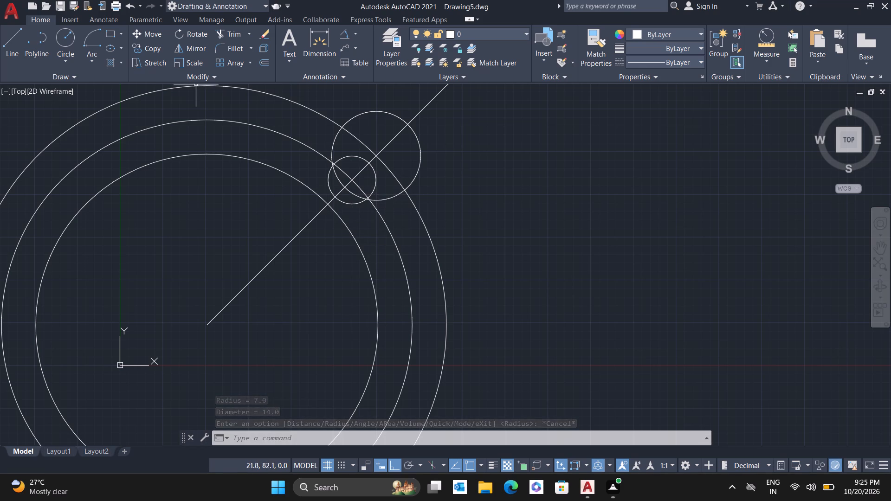
Trim the portions of the radius-13 circle lying inside the 140-diameter circle, leaving an outward lobe.
left_click(234, 33)
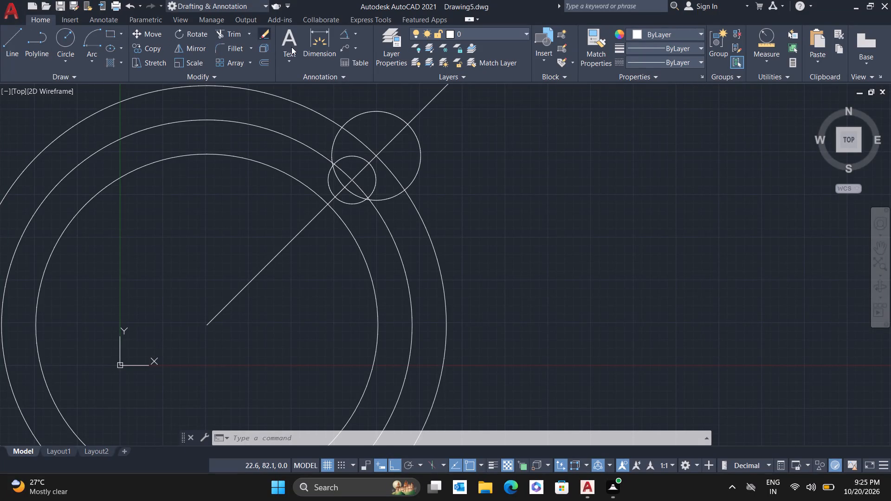
left_click_drag(325, 131, 335, 141)
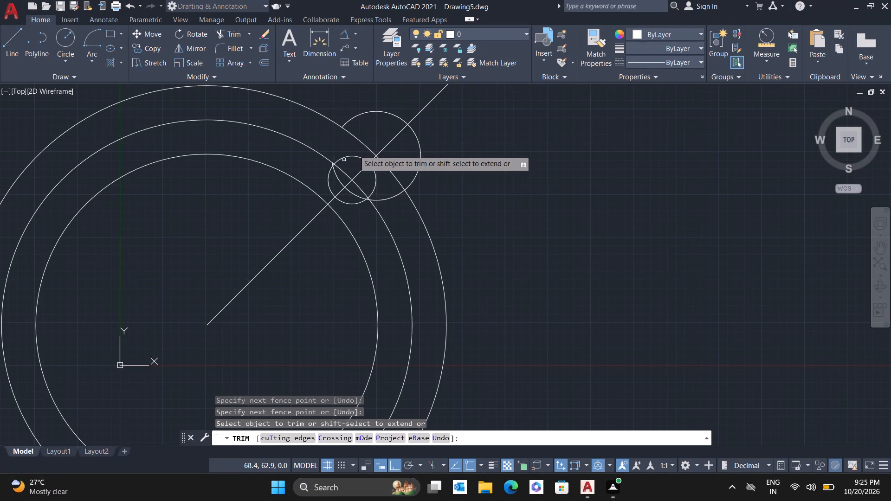
left_click(335, 176)
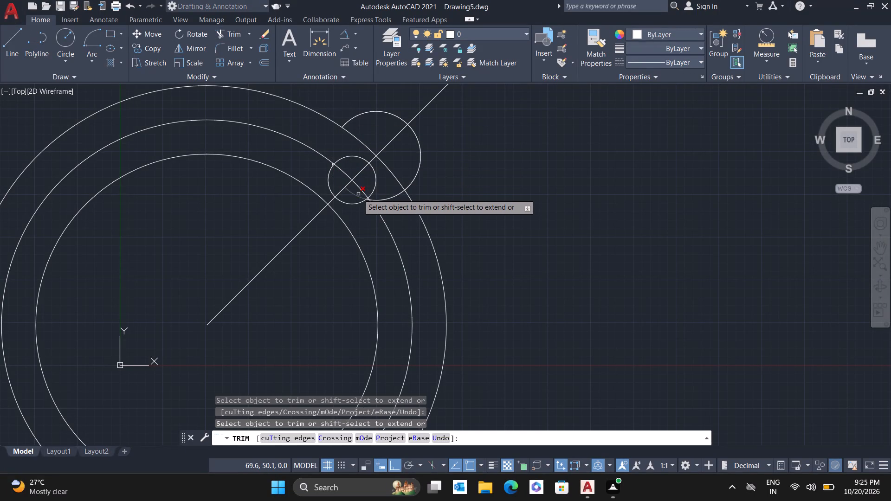
left_click(358, 194)
left_click(383, 200)
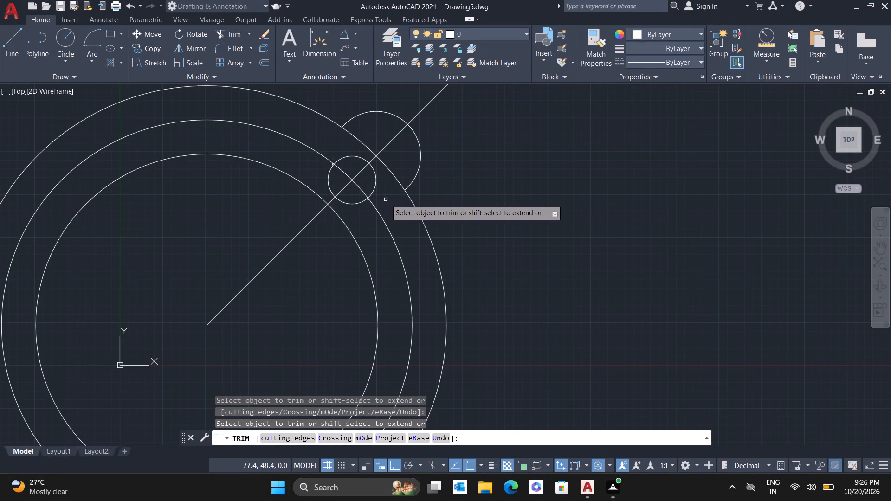
scroll(330, 165, "down", 3)
scroll(330, 165, "up", 7)
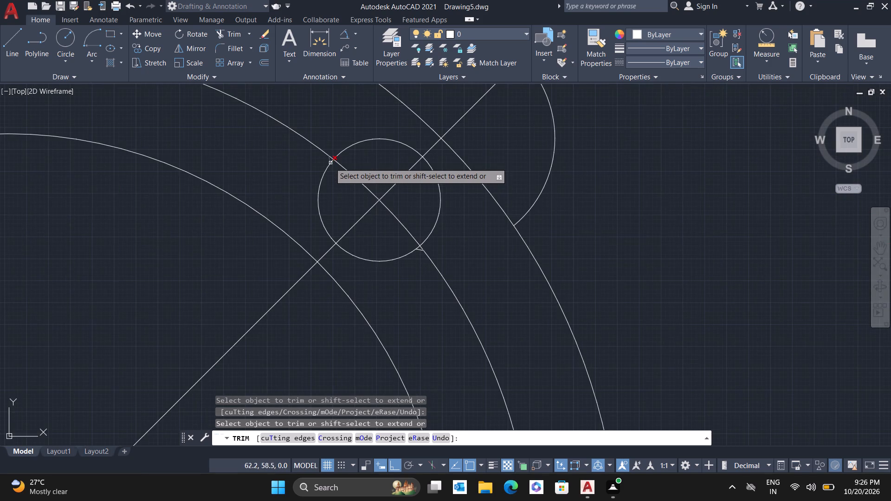
scroll(330, 163, "up", 2)
left_click(320, 139)
Trim the arc of the 140-diameter circle that lies between the two ends of the radius-13 lobe.
scroll(320, 140, "up", 1)
scroll(320, 139, "down", 7)
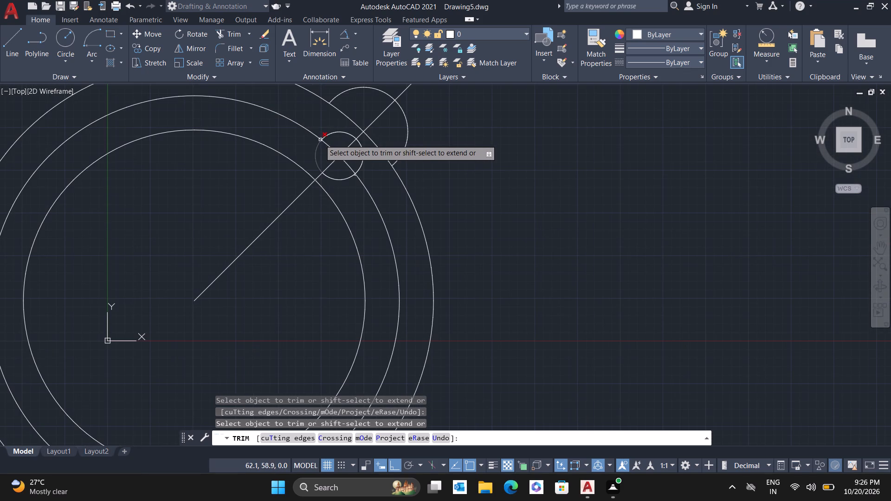
left_click(361, 127)
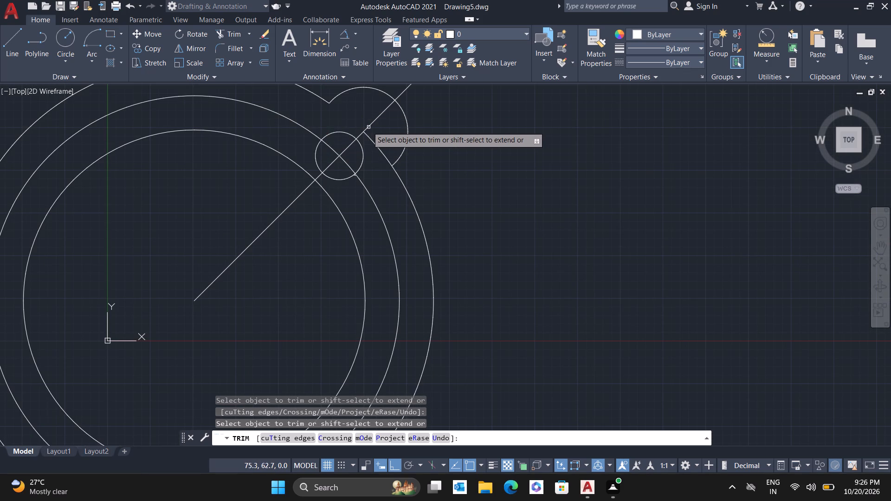
left_click(371, 143)
Trim away every segment of the 45° construction line, both inside the circles and beyond the lobe.
left_click(369, 124)
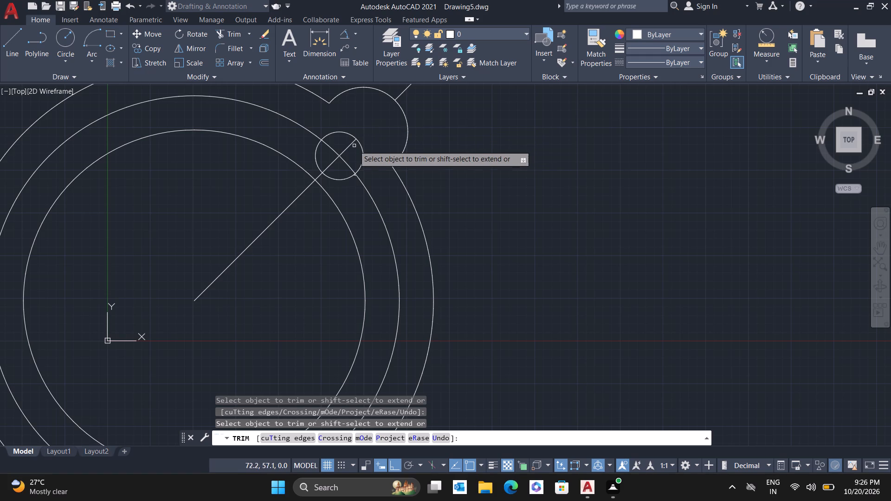
left_click(352, 146)
left_click(335, 159)
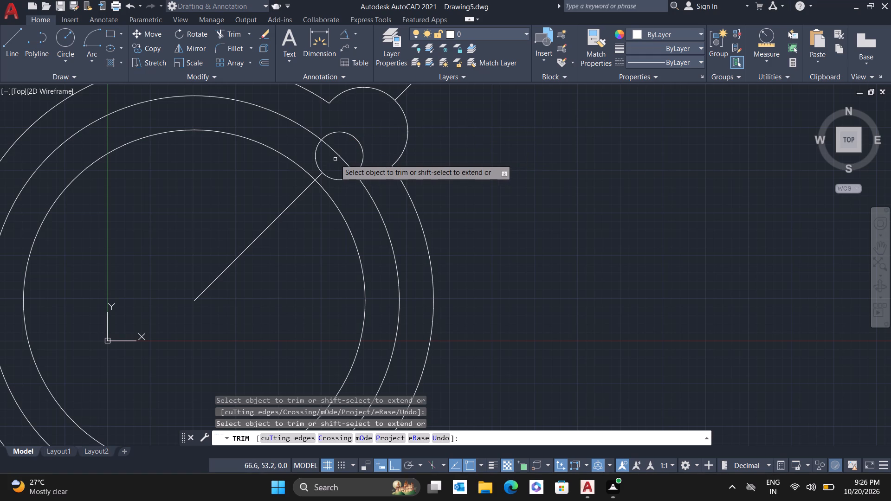
double_click(298, 197)
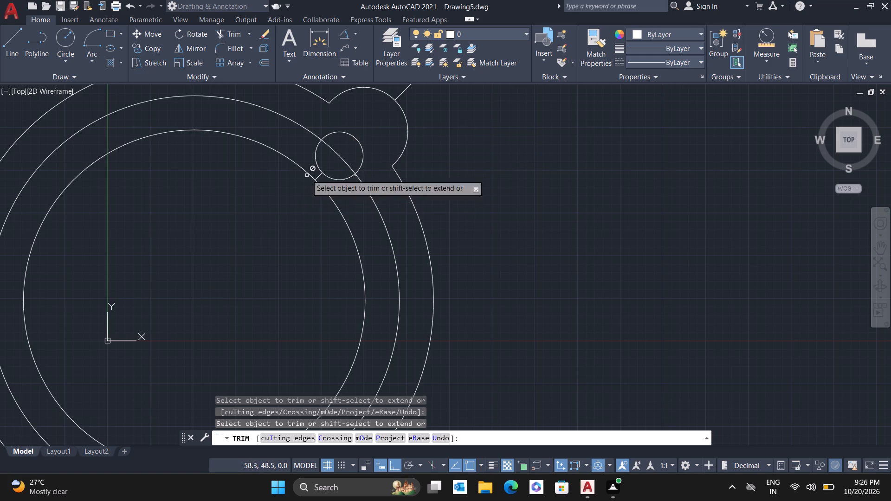
left_click(318, 178)
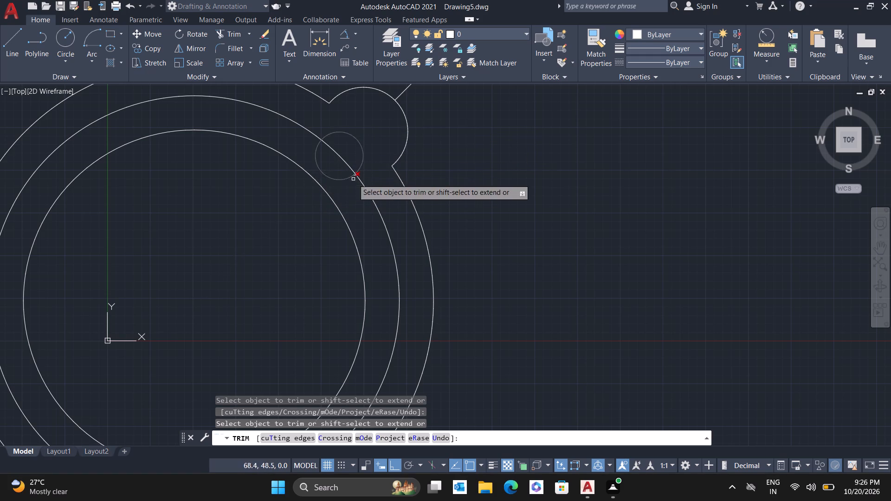
scroll(413, 125, "down", 2)
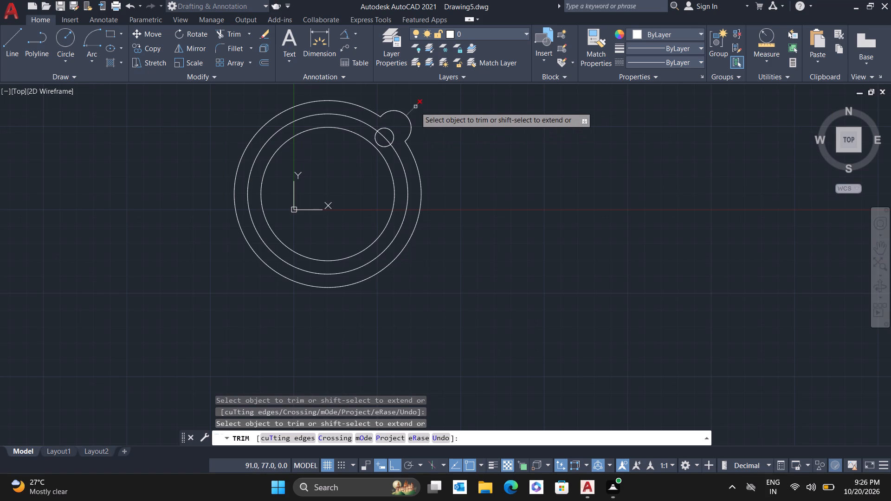
left_click(415, 107)
scroll(417, 111, "up", 1)
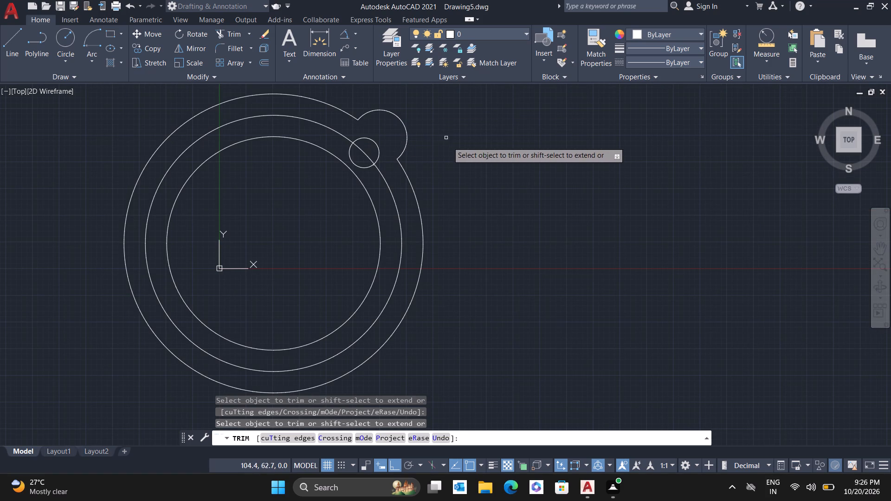
key("Escape")
Polar-array the small hole and the radius-13 lobe around the common centre of the circles with 4 items.
left_click(379, 152)
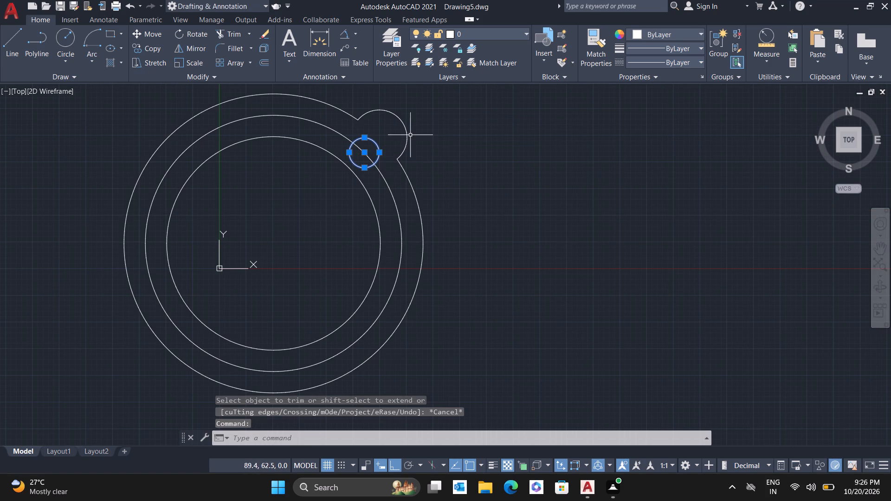
left_click(407, 135)
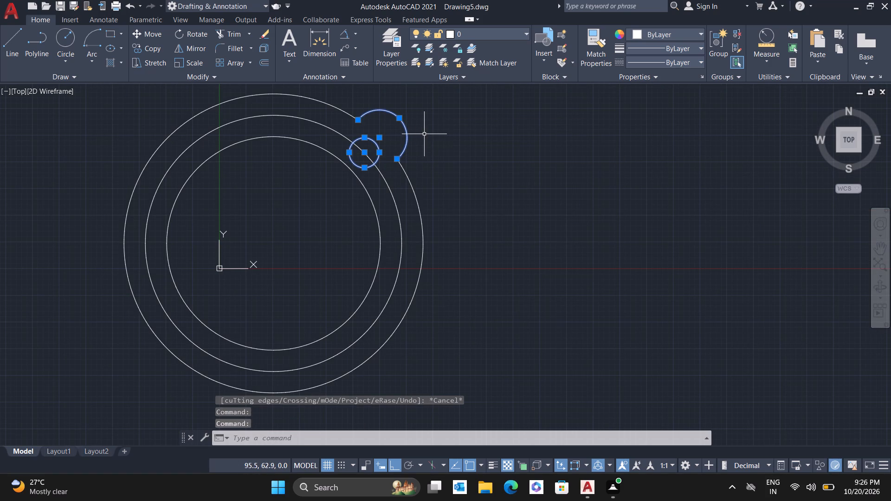
type("ARR")
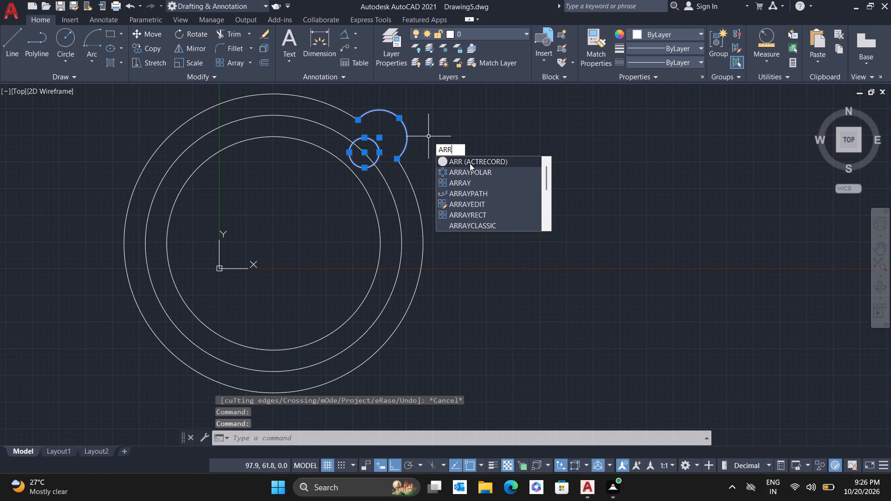
left_click(466, 171)
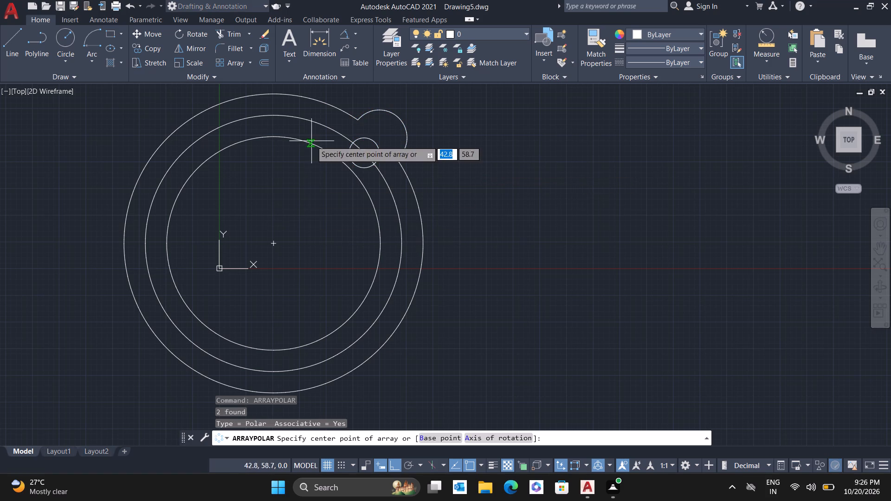
left_click(275, 243)
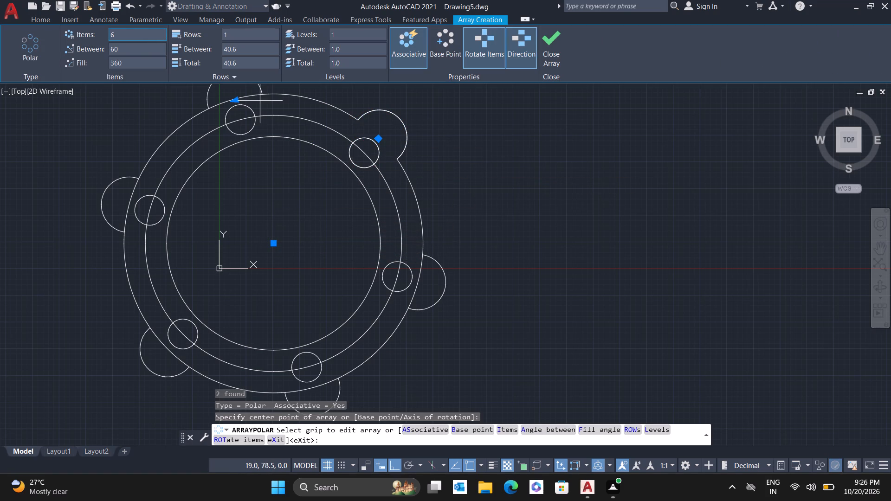
left_click_drag(142, 26, 109, 35)
left_click_drag(123, 39, 114, 39)
left_click(110, 39)
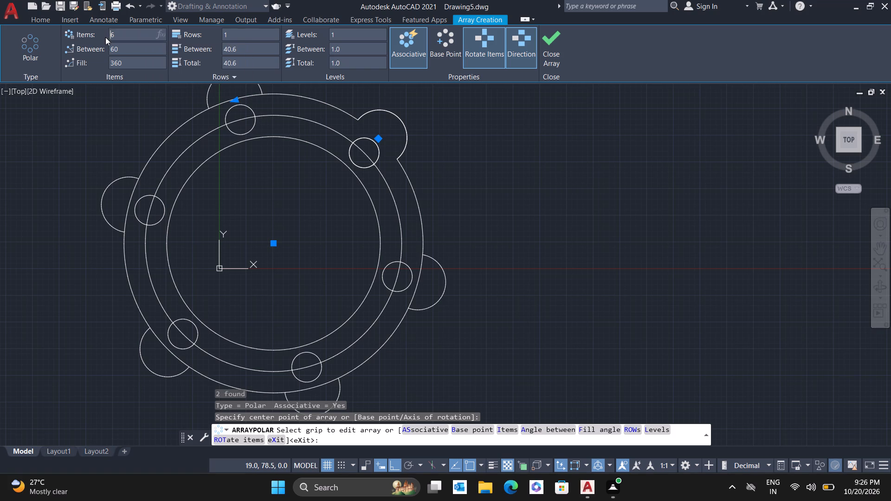
left_click_drag(114, 31, 91, 31)
key("4")
key("Return")
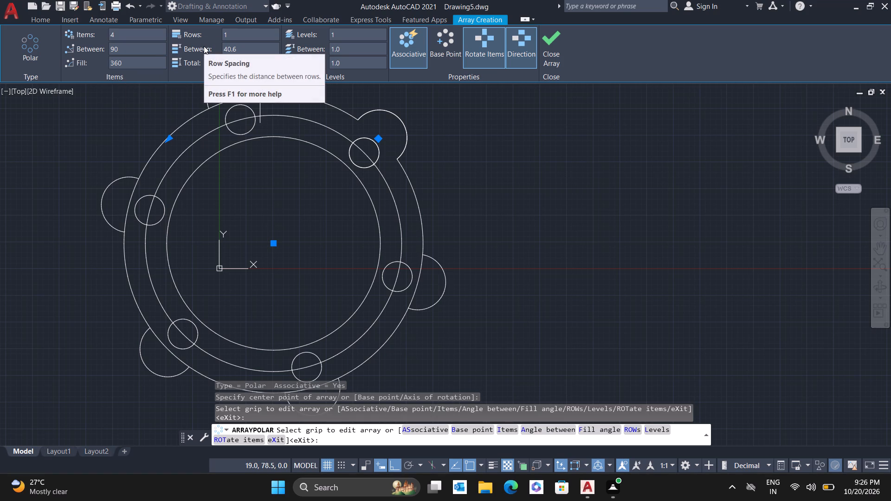
scroll(222, 45, "down", 1)
scroll(218, 149, "down", 1)
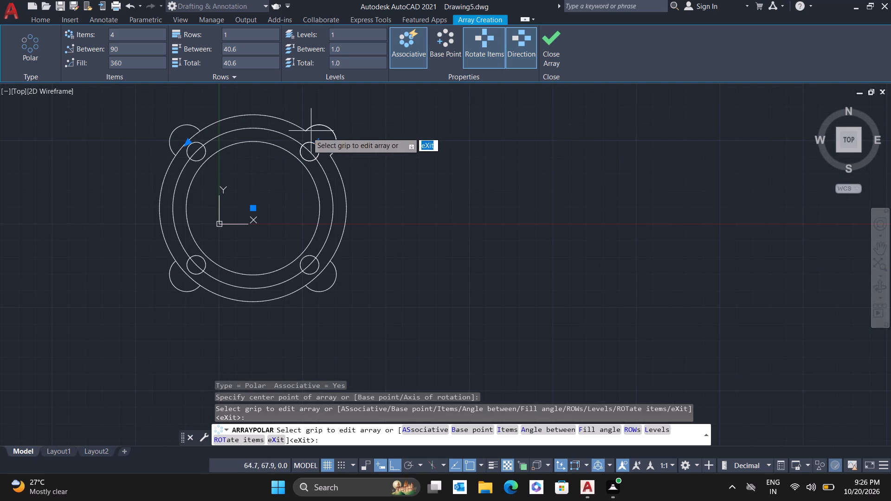
double_click(555, 39)
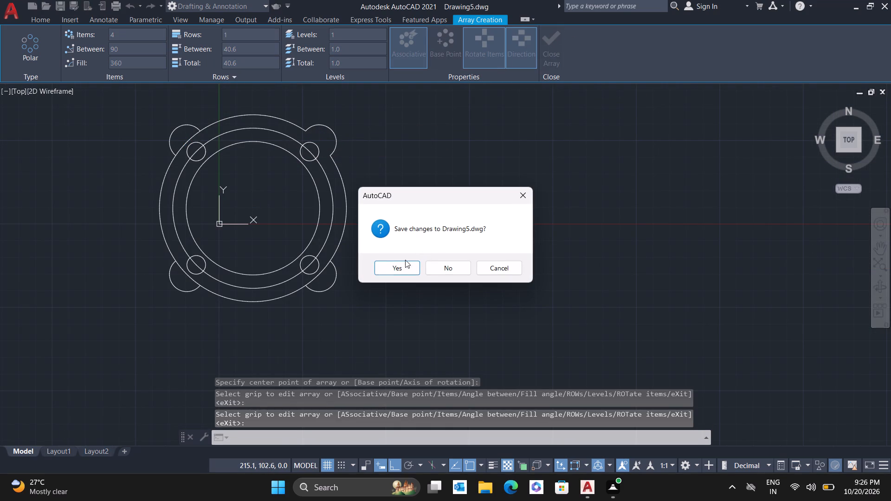
left_click(399, 265)
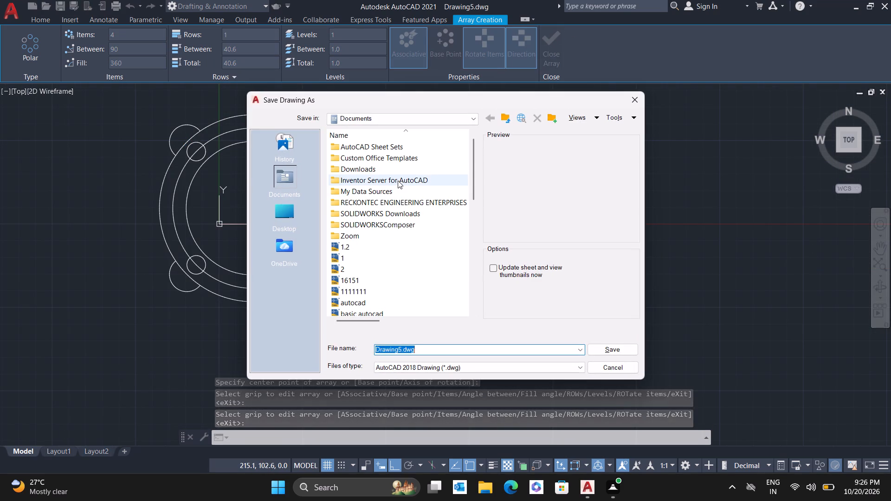
left_click(637, 97)
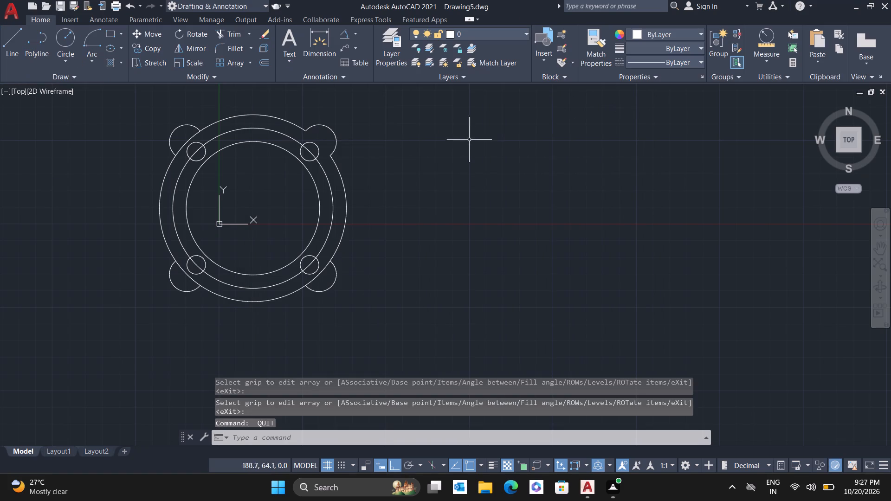
Trim the arcs of the 140-diameter circle lying inside the upper-left and lower-left lobes of the part.
middle_click_drag(297, 179, 372, 183)
scroll(274, 158, "up", 1)
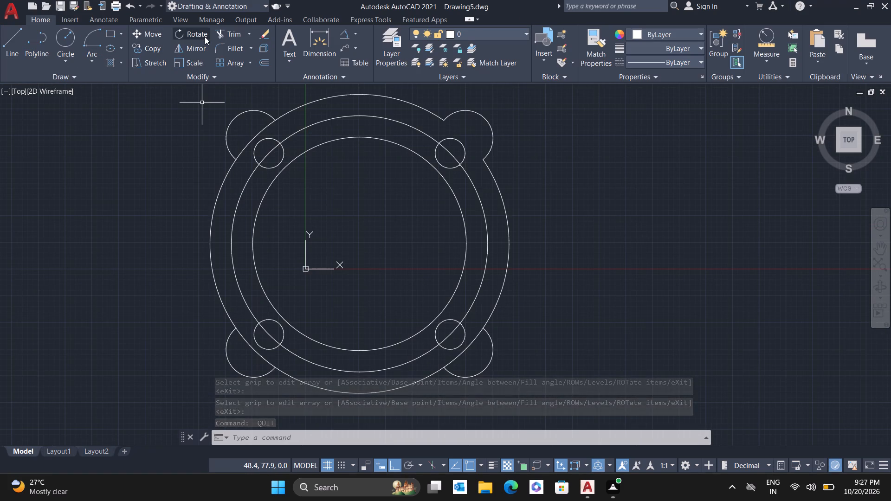
type("TR")
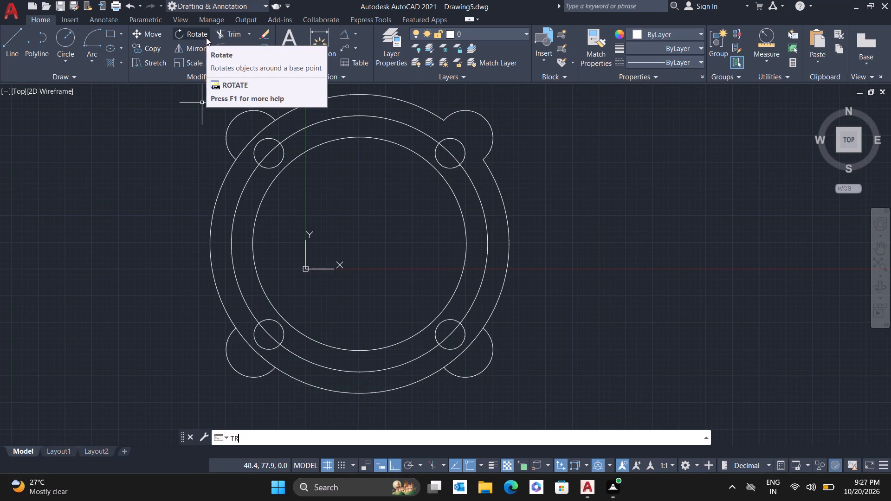
key("Return")
left_click_drag(252, 128, 259, 136)
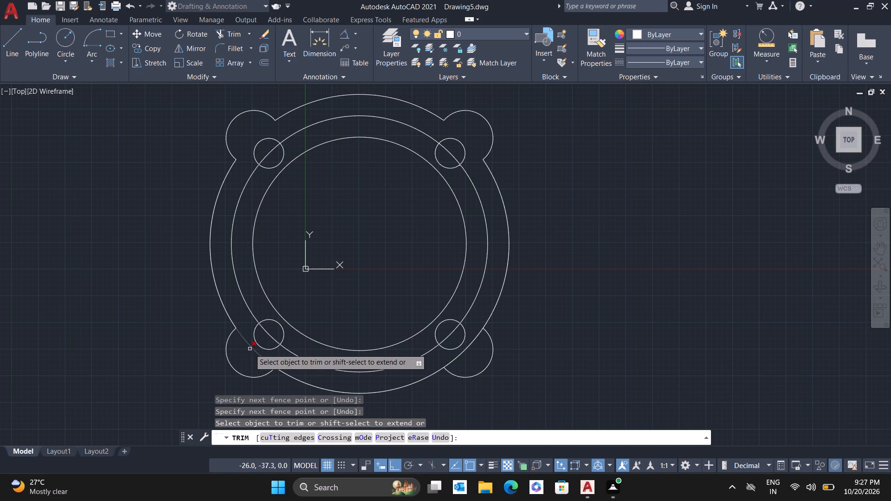
left_click(251, 349)
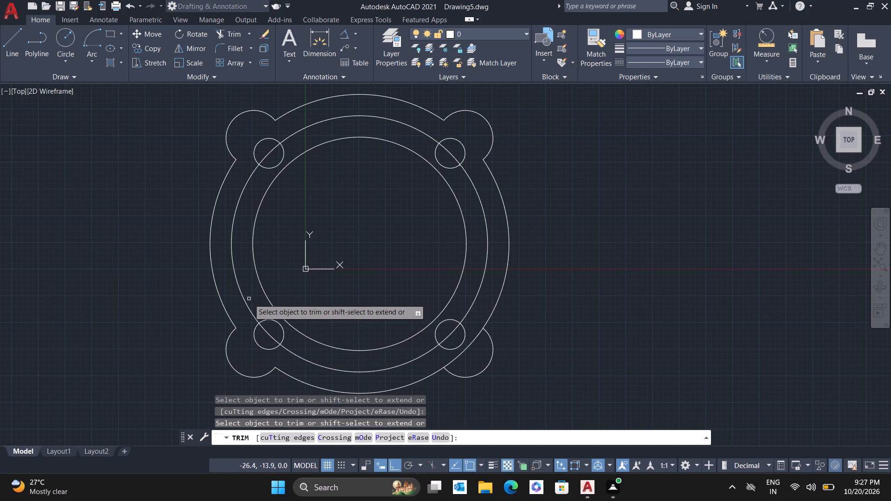
Trim away the whole 120-diameter circle, inside and between the four holes, including the small remnant at the upper-right hole.
left_click(243, 302)
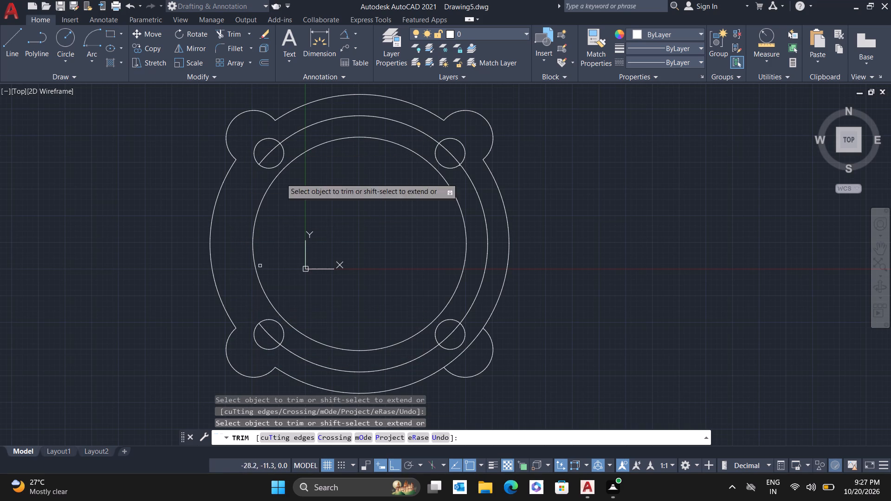
left_click(271, 151)
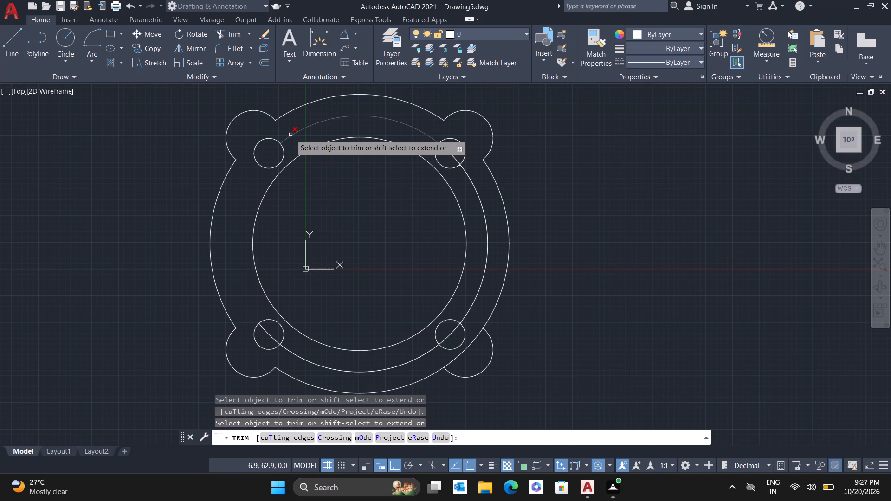
left_click(291, 135)
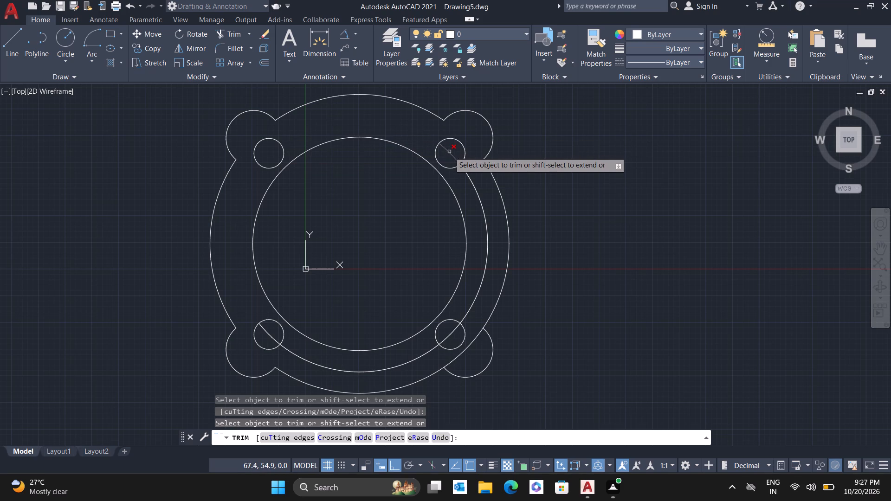
left_click(449, 152)
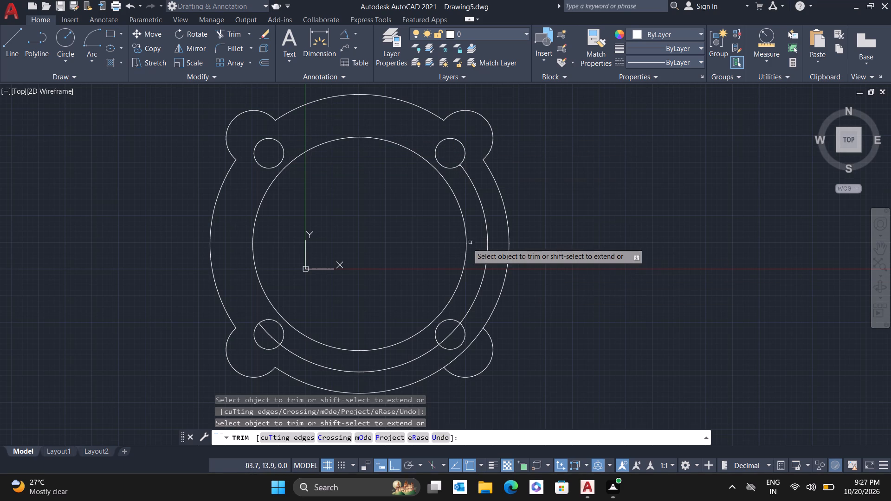
left_click(488, 249)
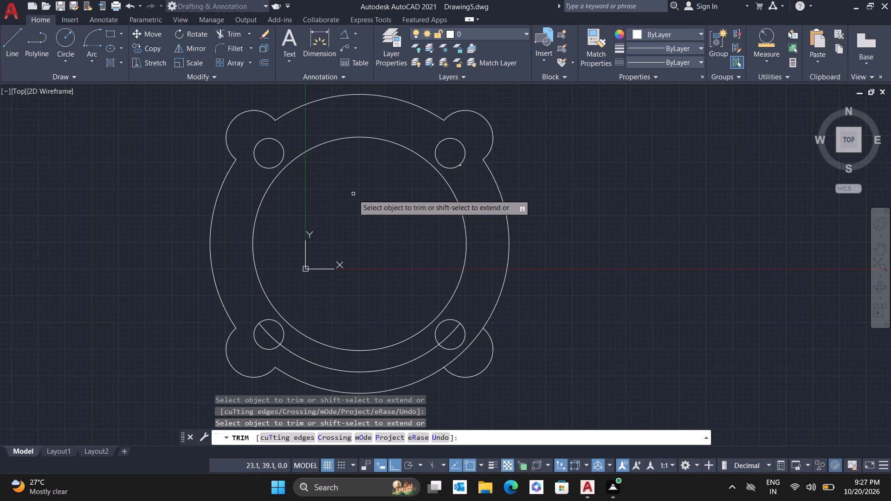
left_click(447, 335)
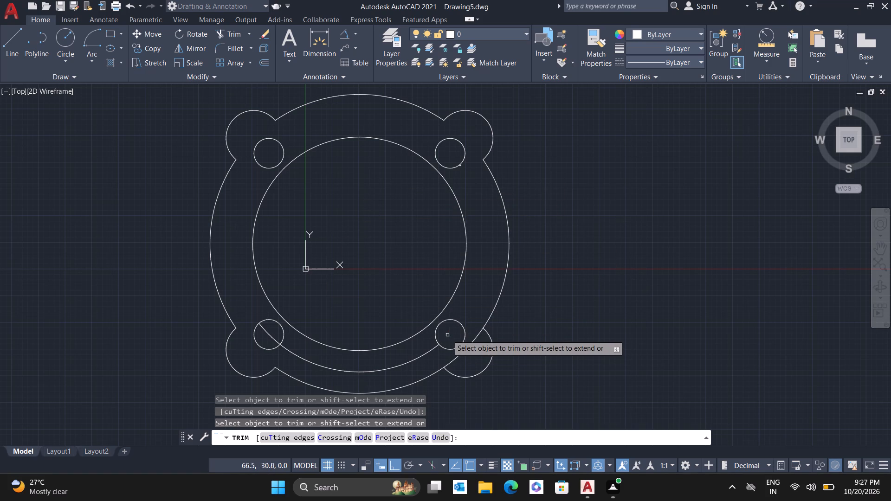
left_click(416, 360)
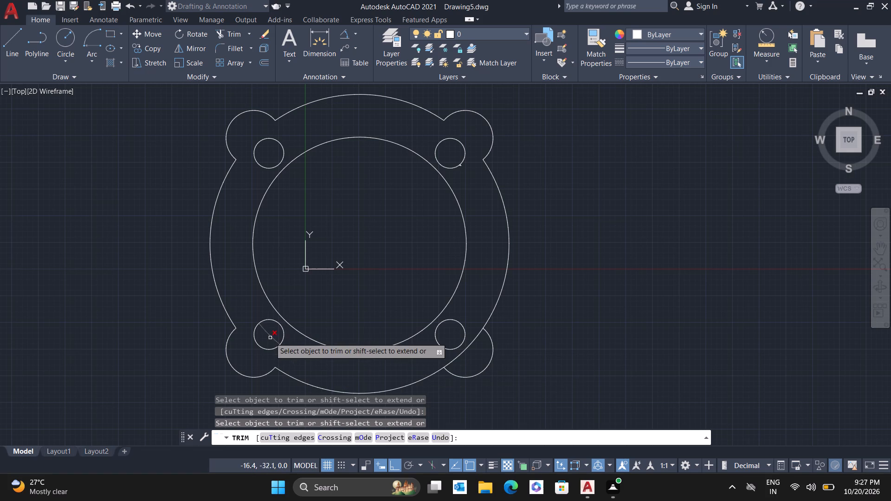
left_click(271, 337)
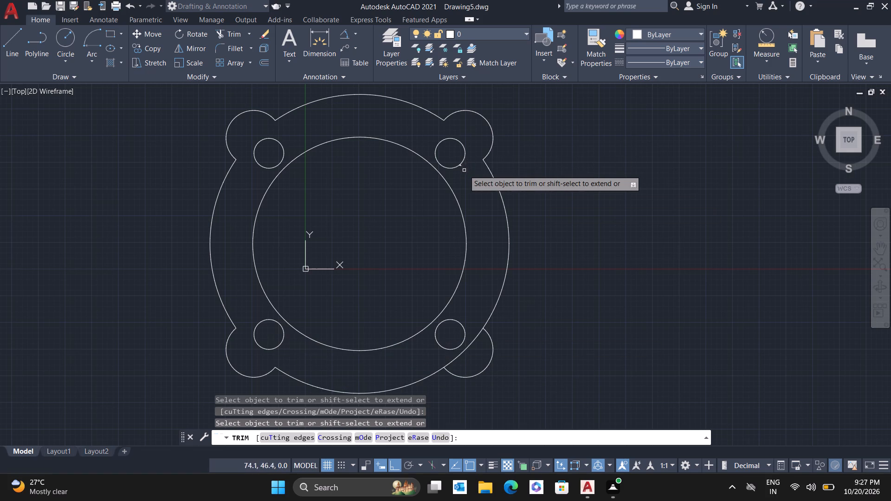
scroll(464, 170, "up", 6)
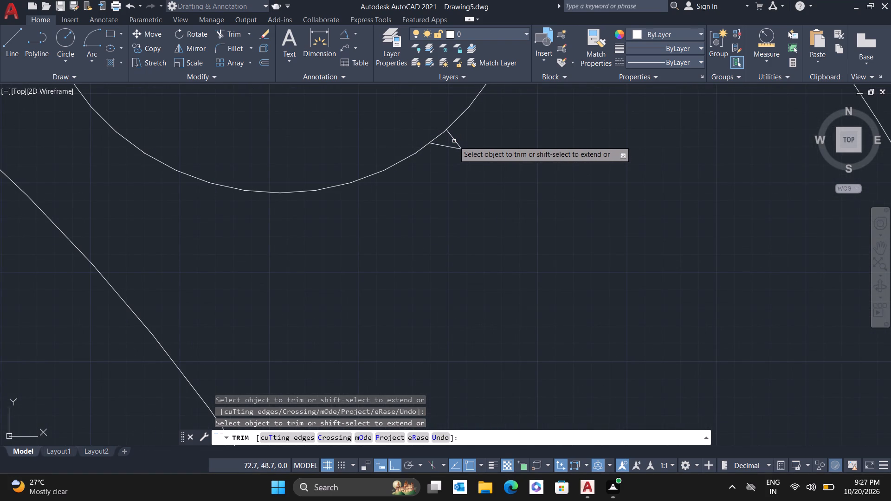
left_click(454, 141)
left_click(450, 147)
Trim the arc of the 140-diameter circle crossing the lower-right lobe of the part.
scroll(453, 164, "down", 6)
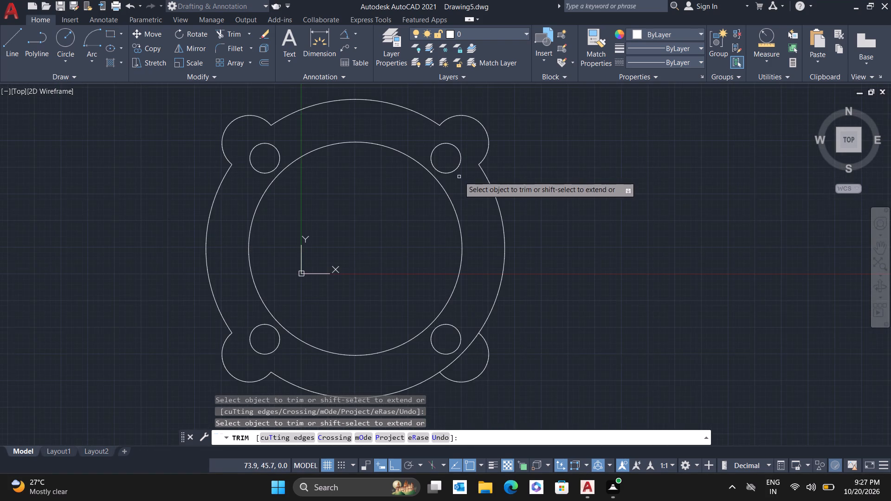
scroll(459, 186, "down", 1)
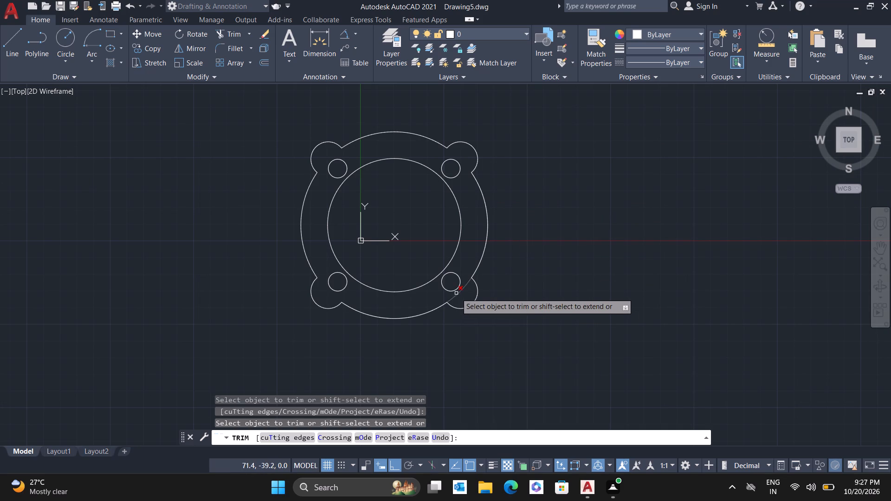
double_click(457, 293)
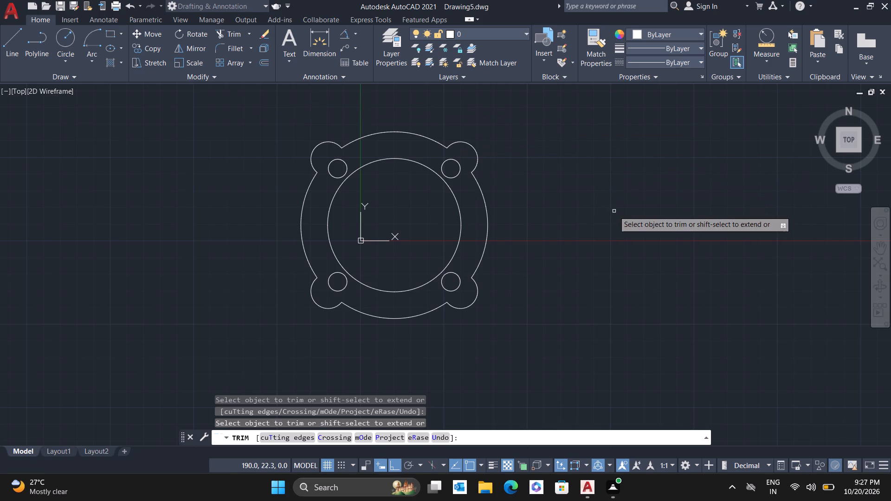
key("Escape")
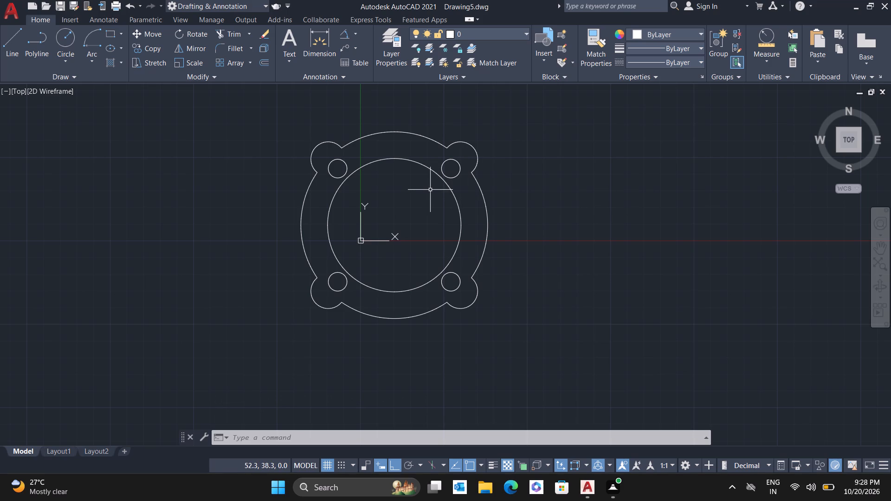
Draw a horizontal line 50 long from the part's centre to the right quadrant of the 100-diameter circle.
left_click(16, 40)
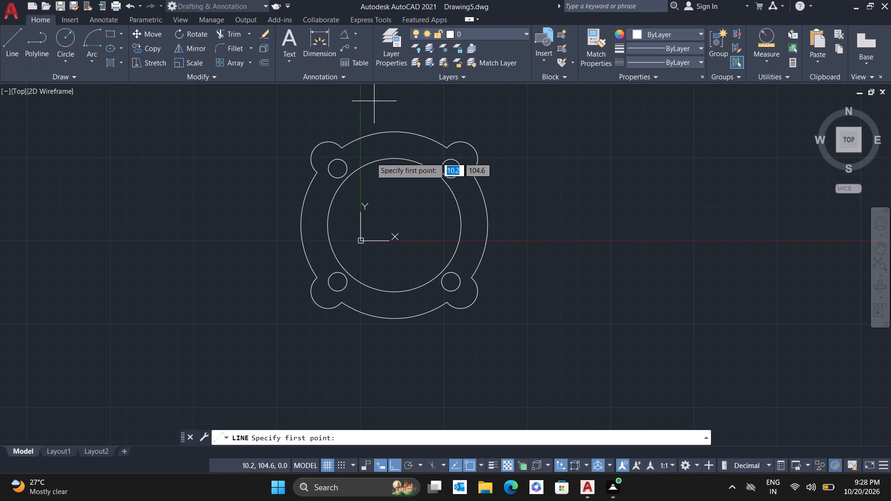
left_click(397, 225)
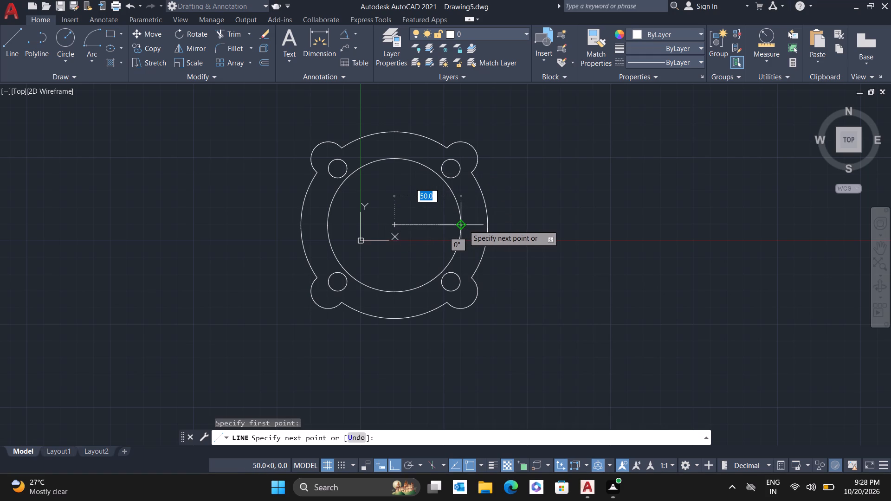
left_click(463, 225)
key("Escape")
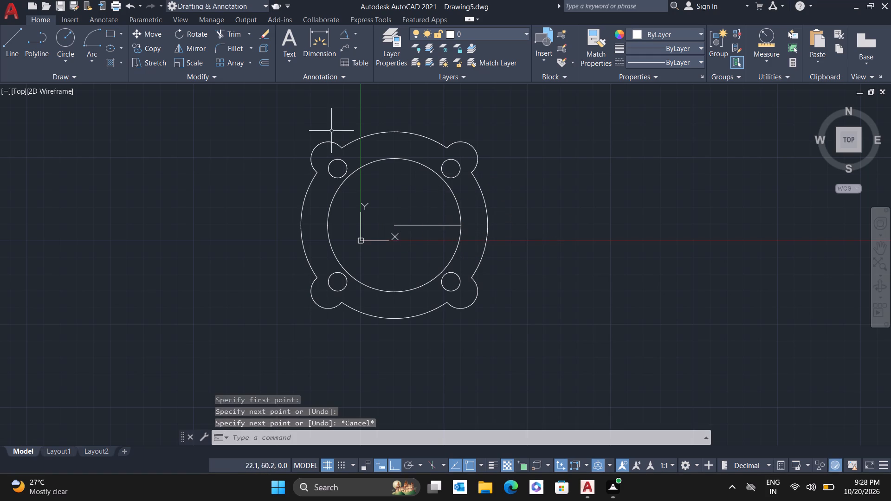
Draw a line from the part's centre to the centre of the upper-right hole.
left_click(19, 35)
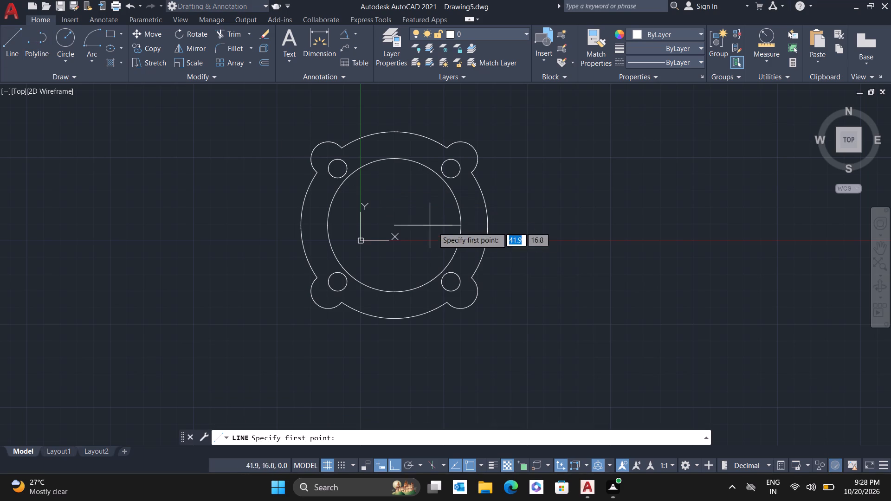
left_click(395, 225)
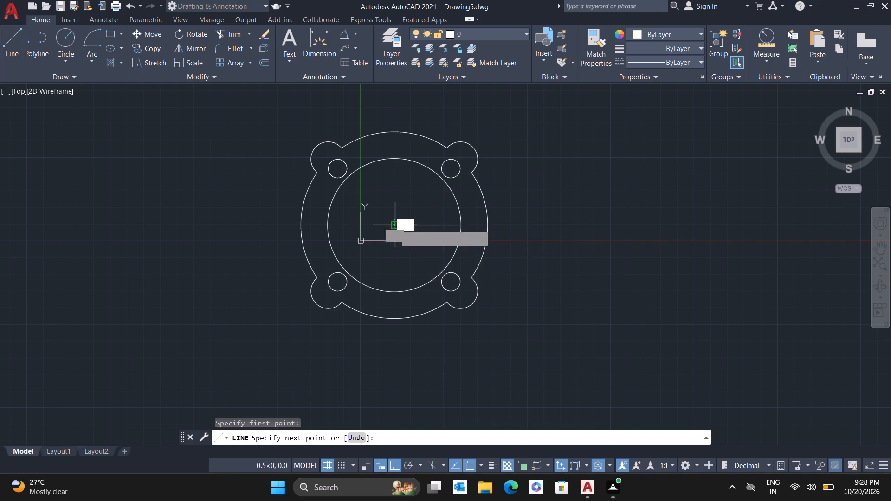
left_click(451, 169)
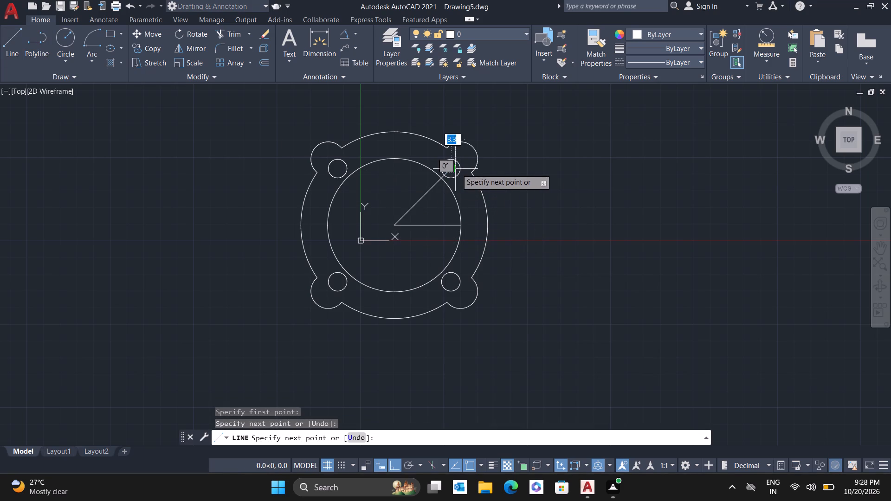
Add an angular dimension between the horizontal and diagonal lines from the part's centre, placing its arc inside the bore.
key("Escape")
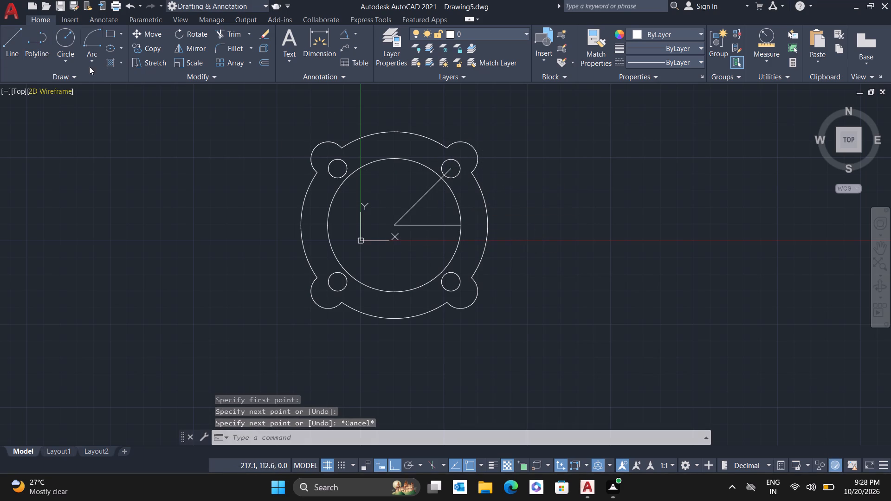
left_click(345, 32)
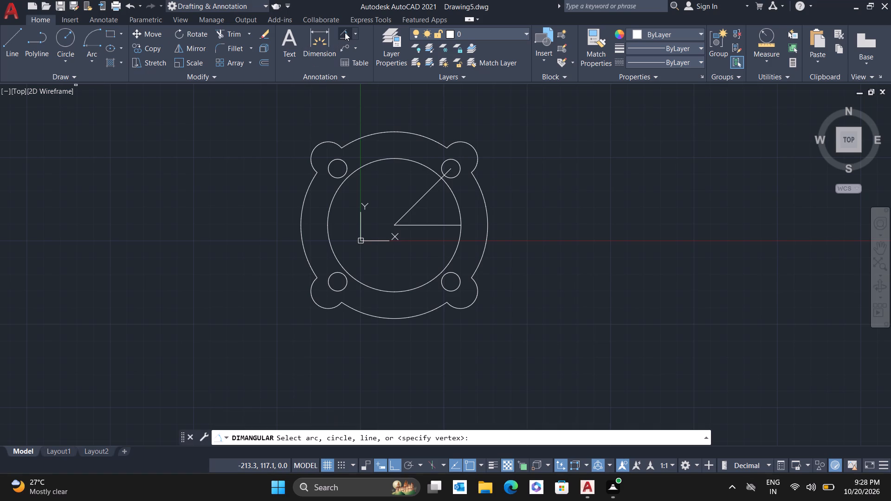
left_click(412, 225)
double_click(408, 211)
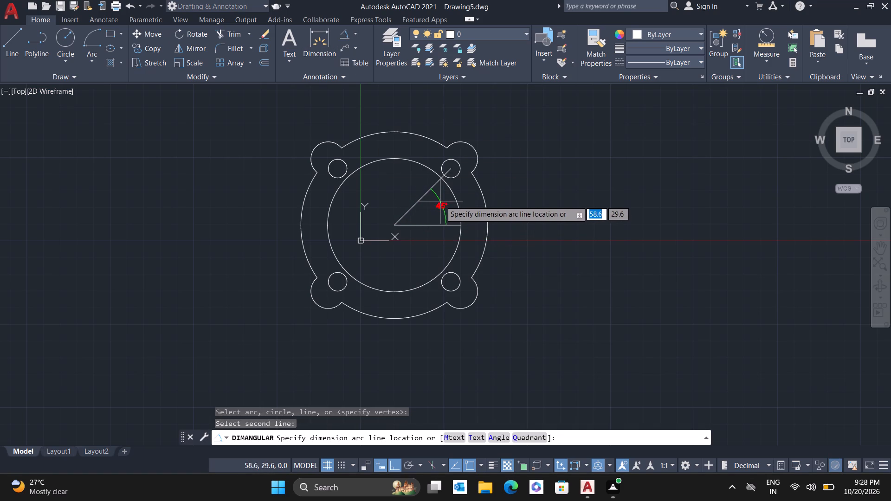
triple_click(444, 200)
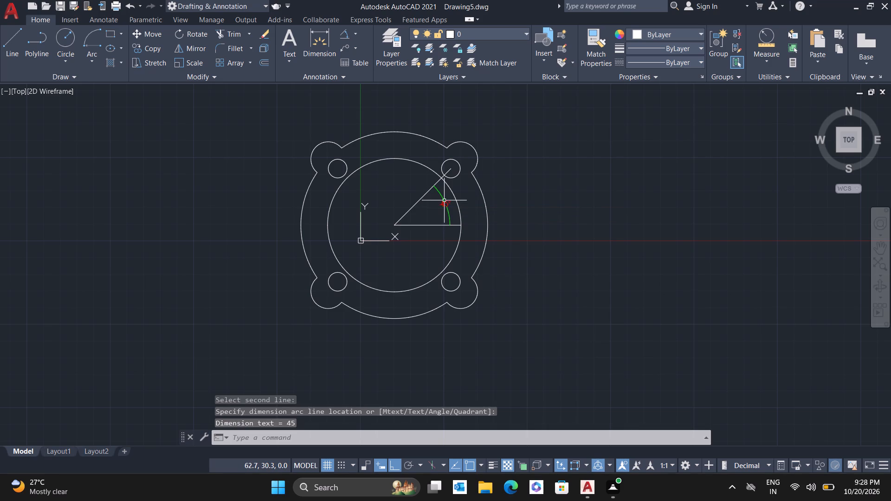
left_click(536, 234)
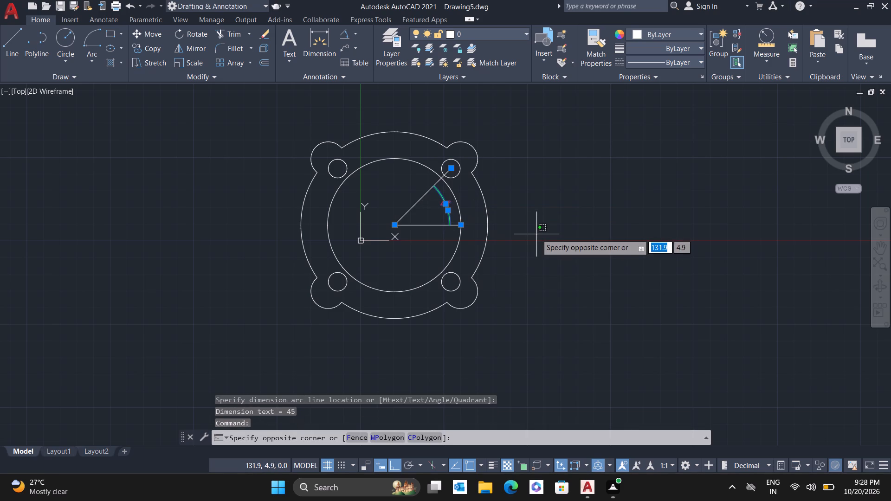
key("Escape")
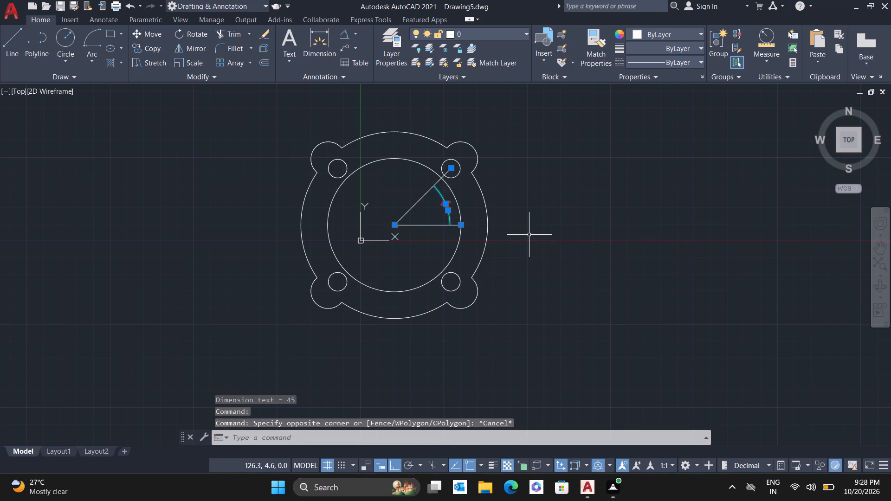
left_click(531, 235)
key("Escape")
key("Escape")
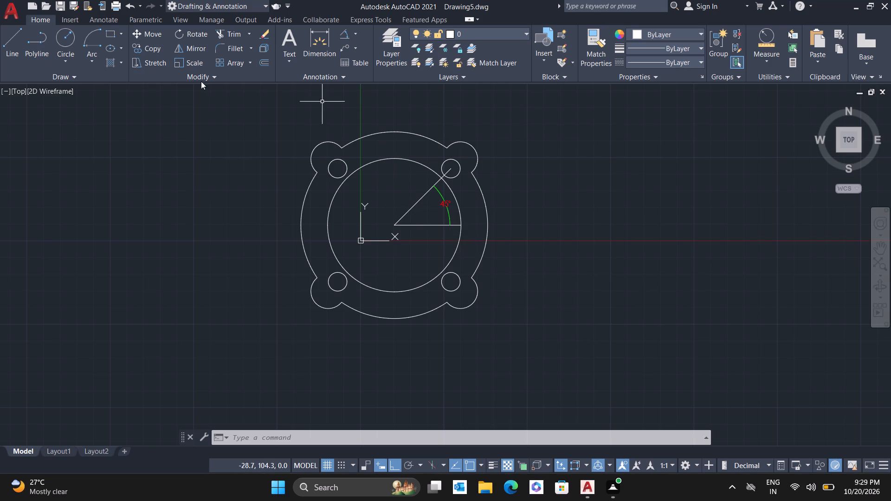
Draw a horizontal line 170 long to the right from the top quadrant of the part's 140-diameter outline.
left_click(4, 49)
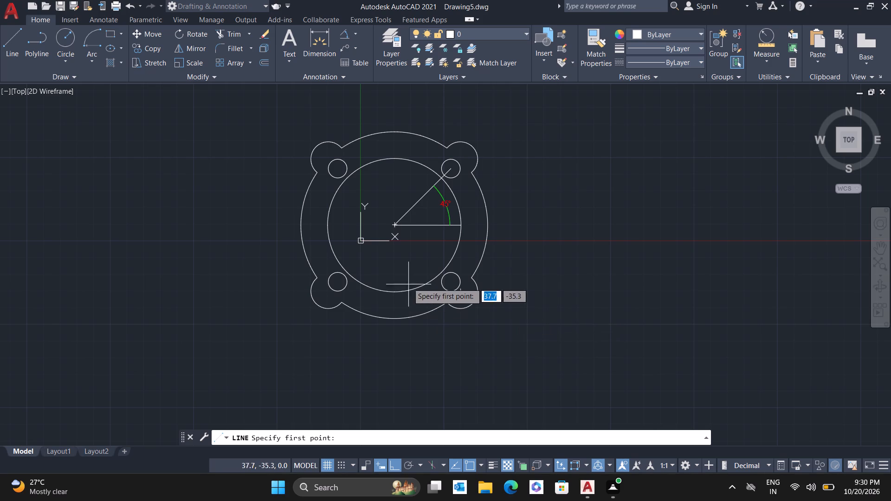
left_click(19, 48)
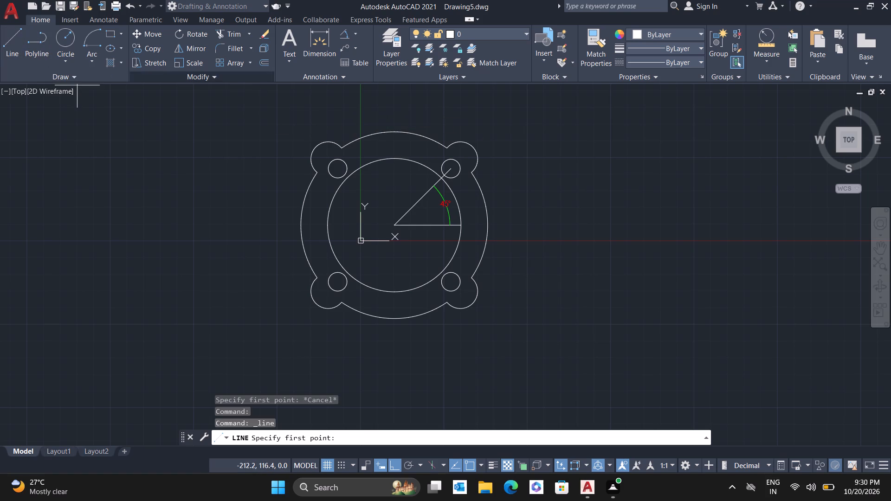
double_click(395, 131)
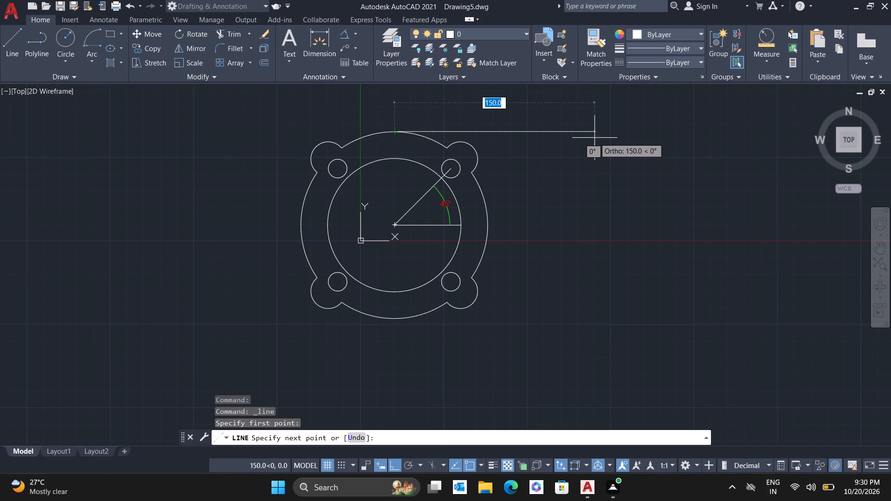
type("170")
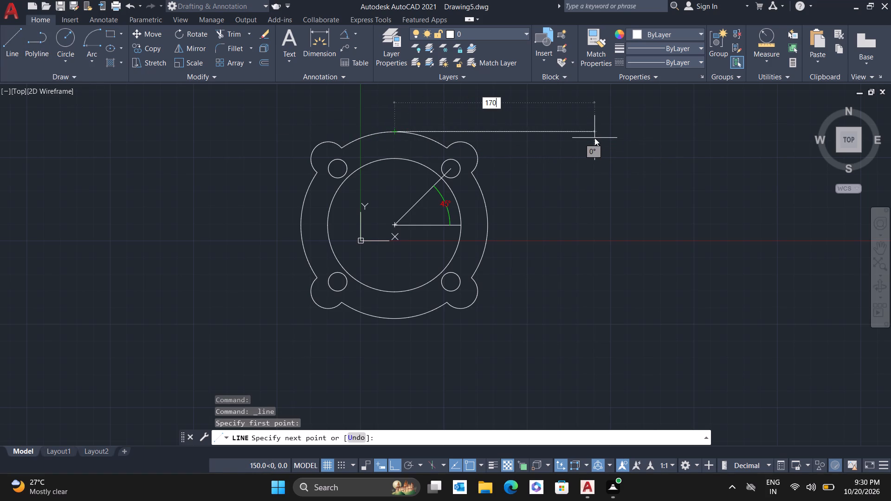
key("Return")
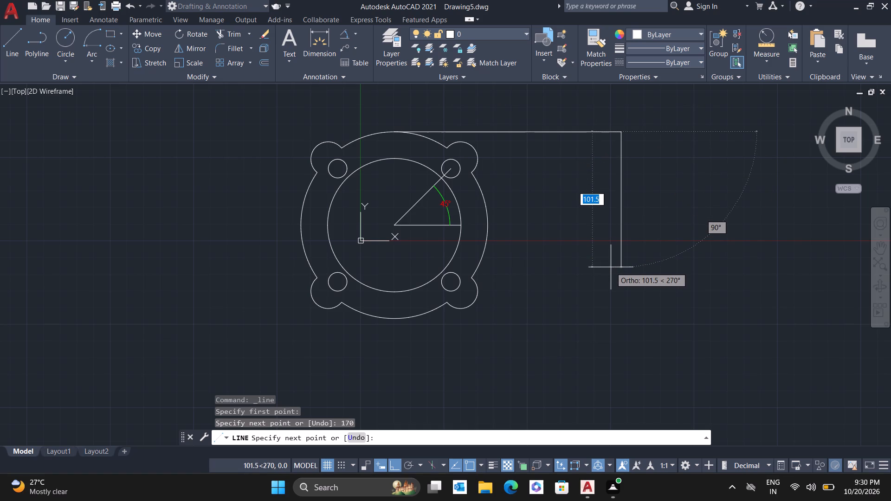
key("Escape")
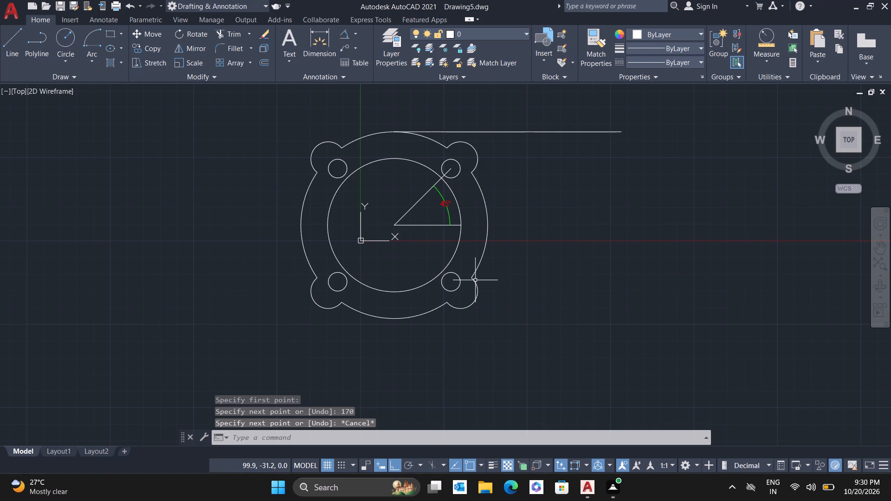
Draw connected lines from the outline's bottom quadrant: 22 down, 28 to the right, and about 9 down.
key("l")
key("Return")
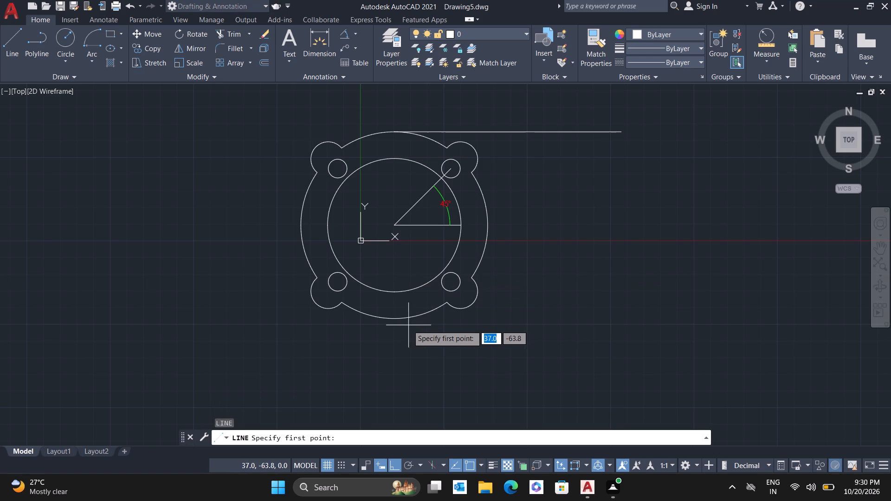
left_click(396, 319)
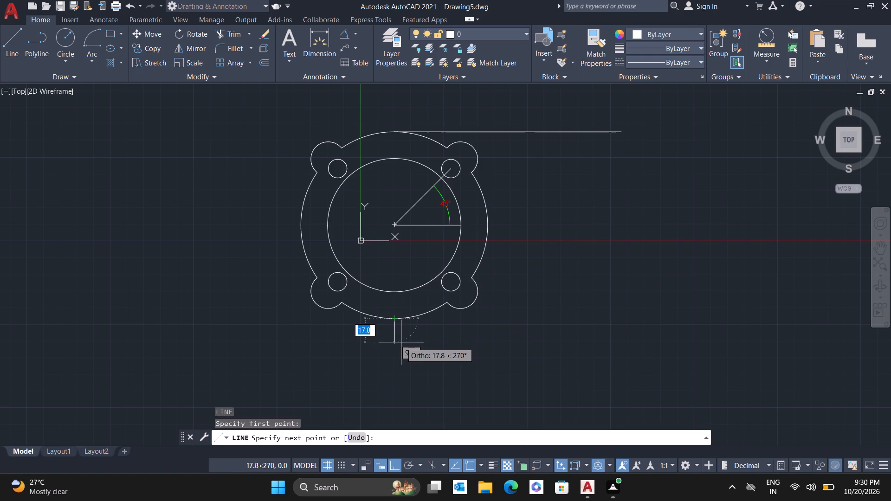
type("22")
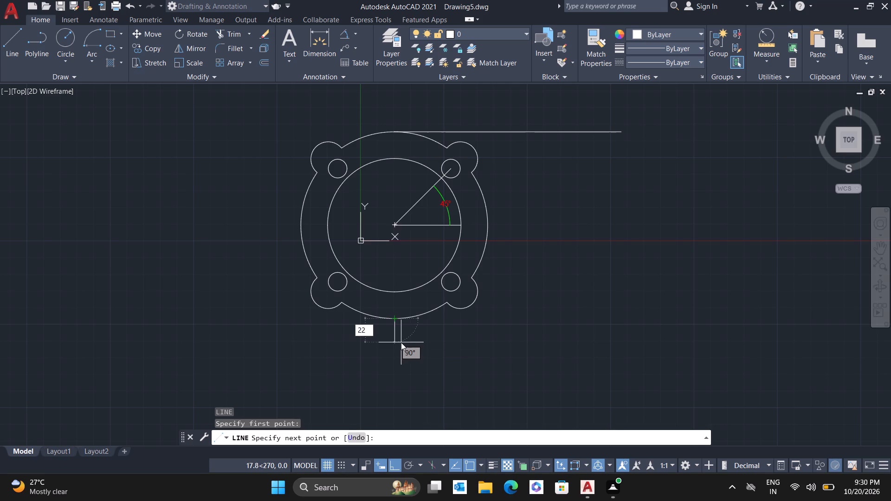
key("Return")
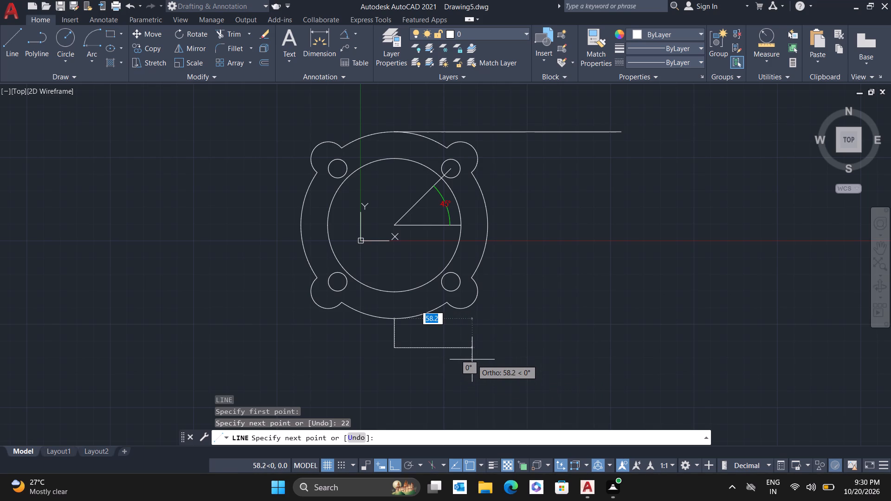
key("2")
key("8")
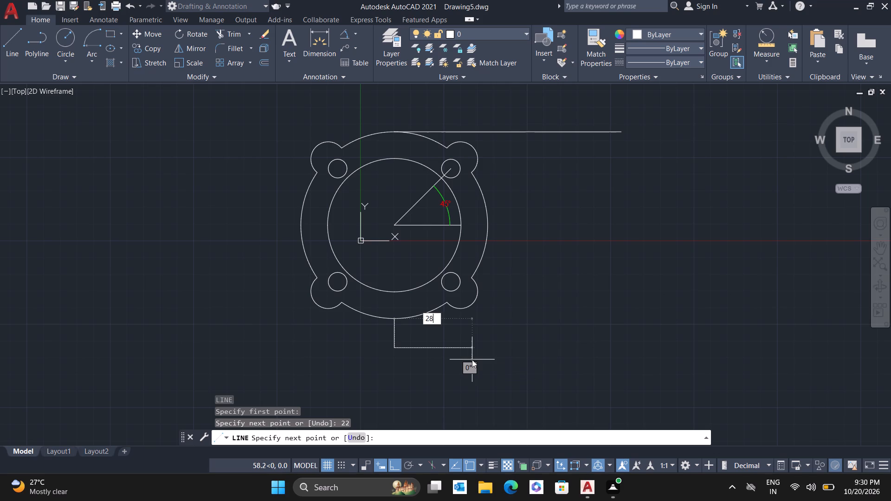
key("Return")
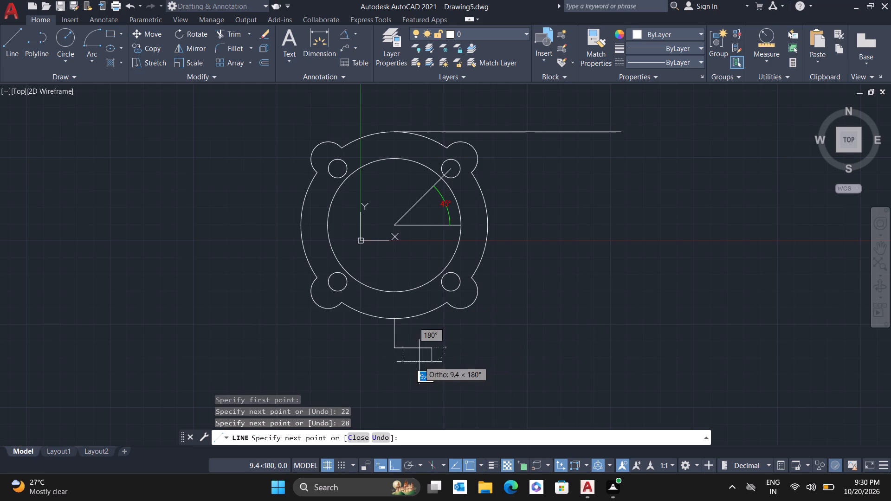
left_click(432, 360)
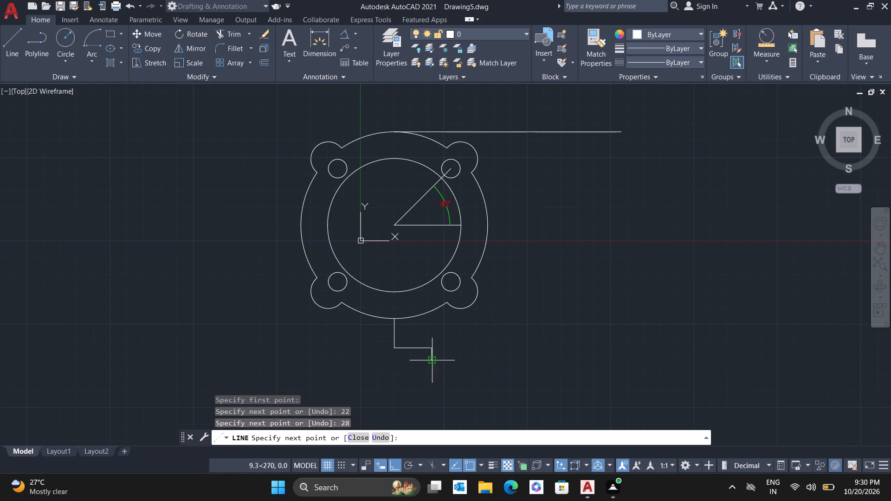
key("Escape")
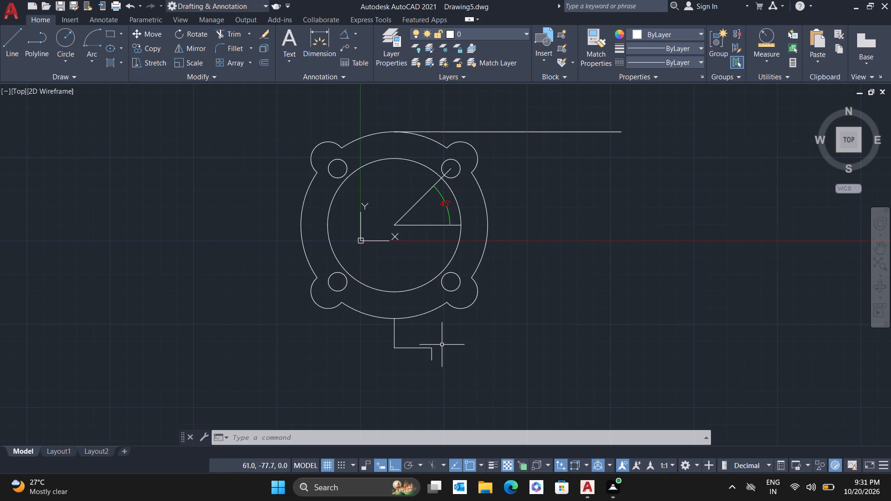
Draw a long horizontal line rightward from the right end of the 28-long segment, past the end of the 170-long line.
key("l")
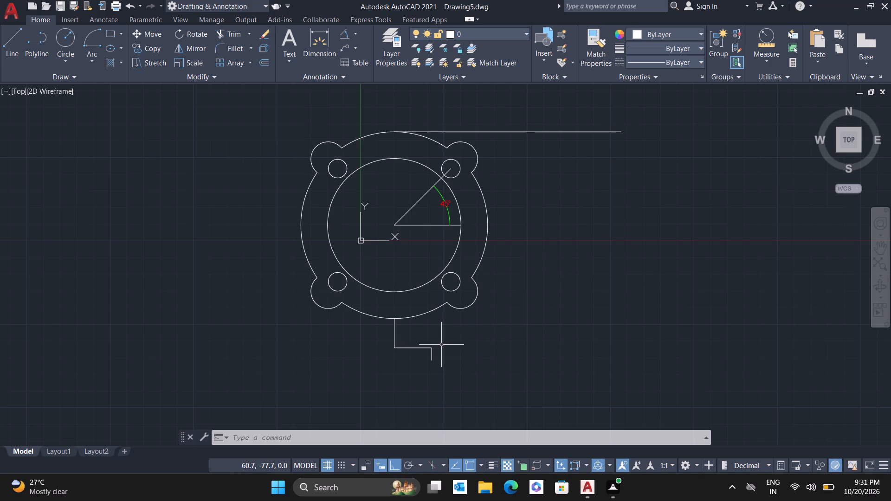
key("Return")
left_click(432, 345)
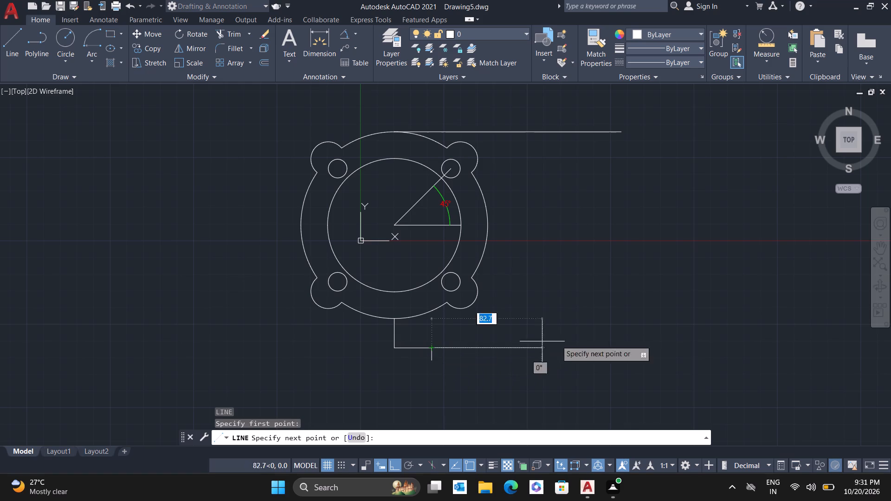
left_click(788, 350)
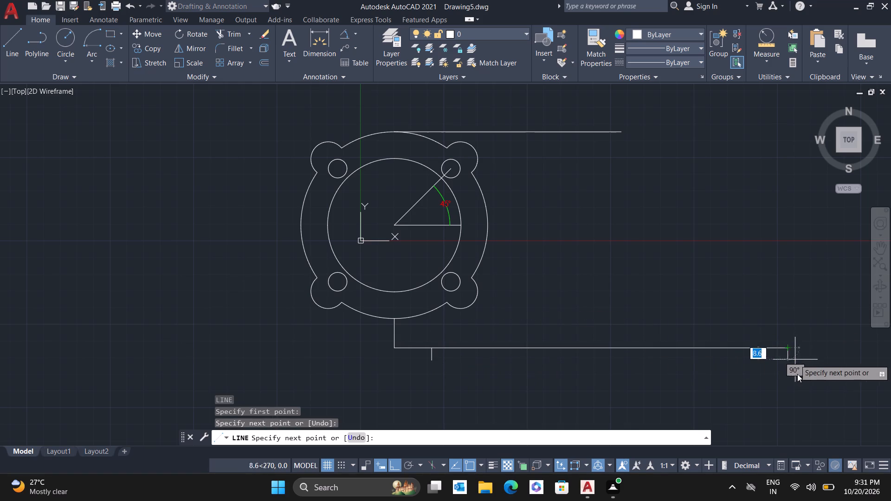
key("Escape")
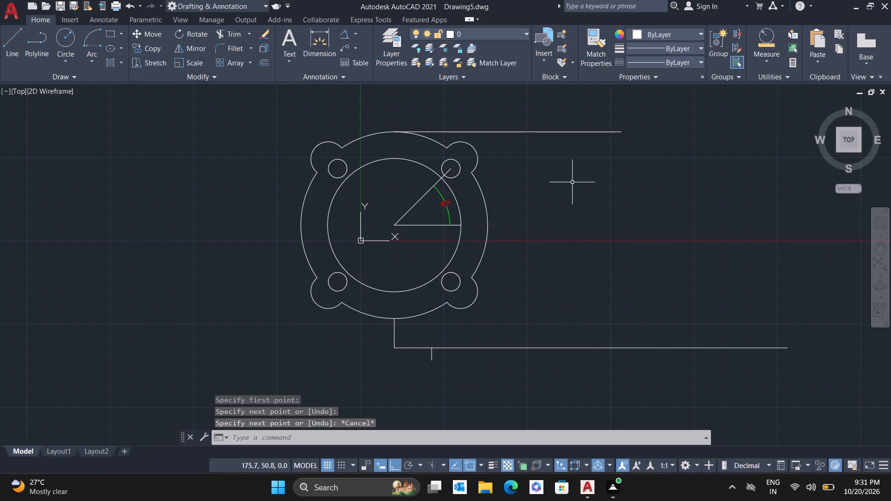
Draw a vertical line from the right end of the 170-long line down to the lower horizontal line.
key("l")
key("Return")
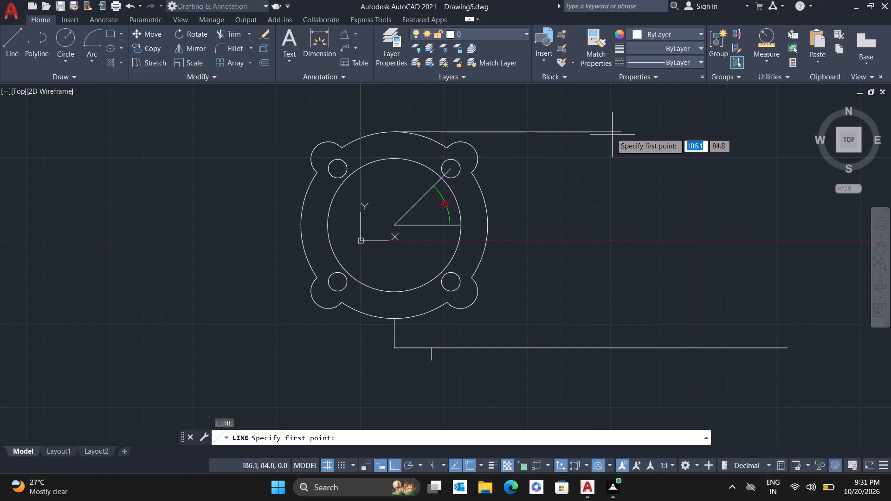
left_click(621, 133)
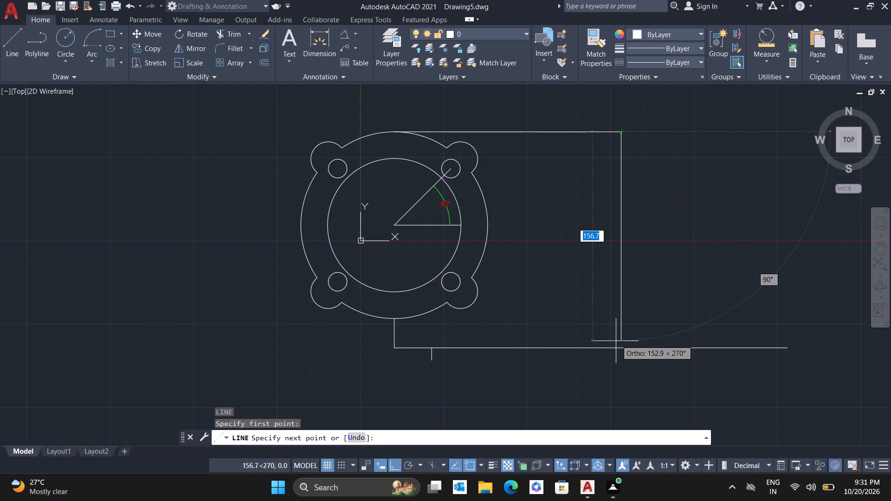
left_click(622, 347)
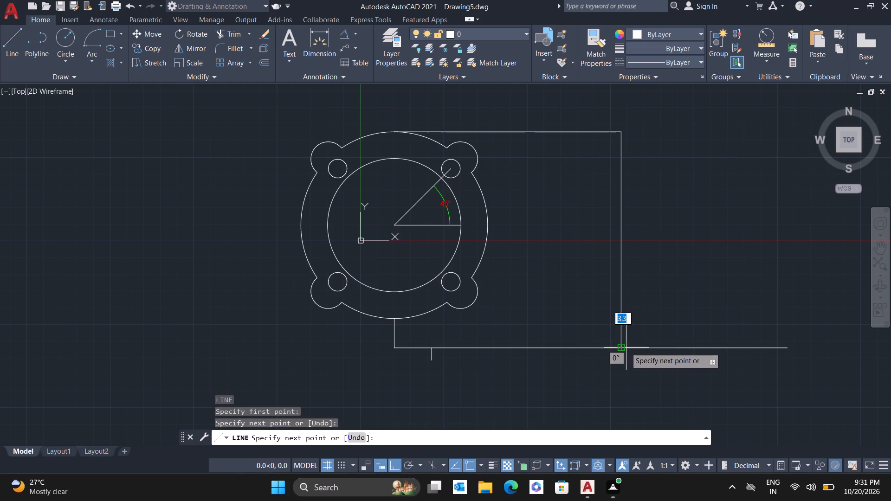
key("Escape")
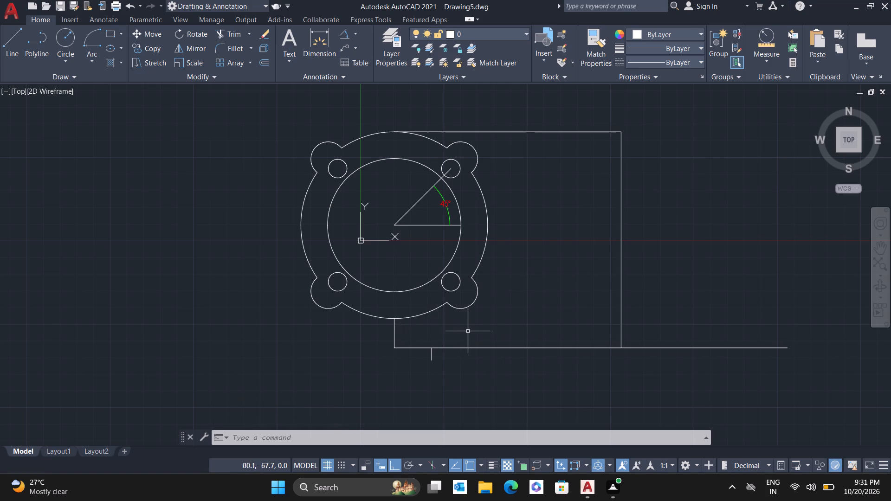
Draw a horizontal line from the outline's bottom quadrant to the vertical line on the right.
key("l")
key("Return")
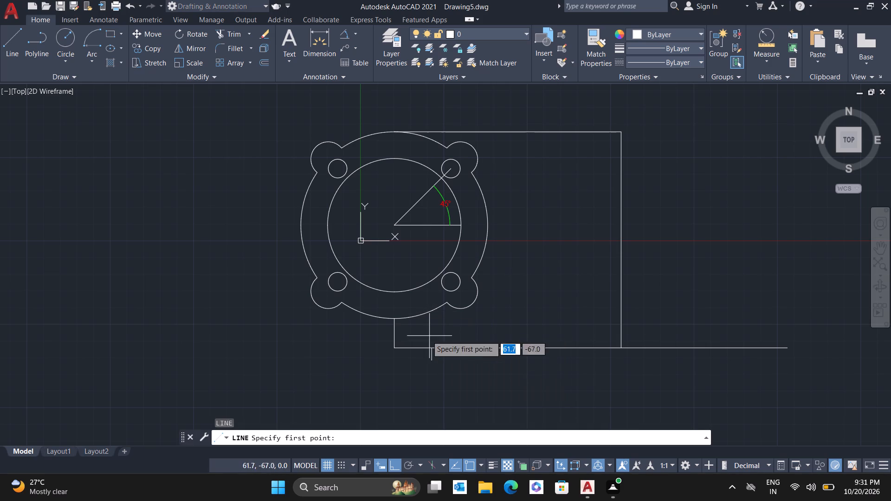
left_click(395, 319)
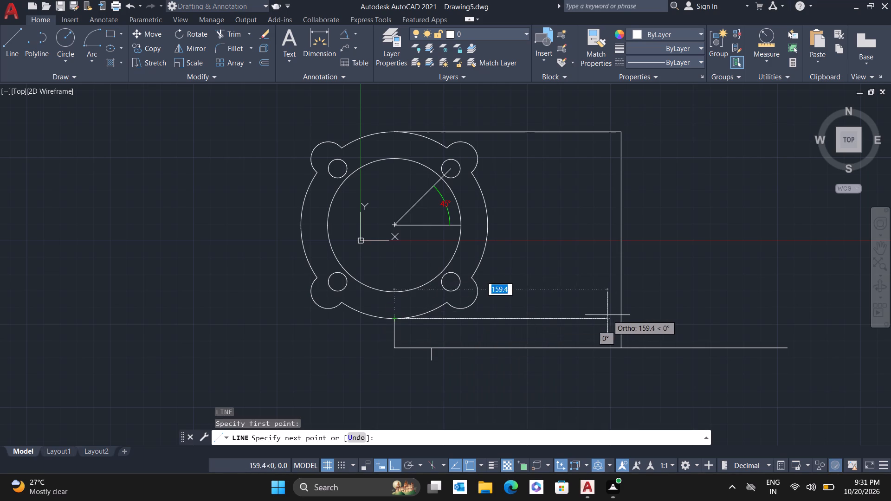
left_click(620, 319)
key("Escape")
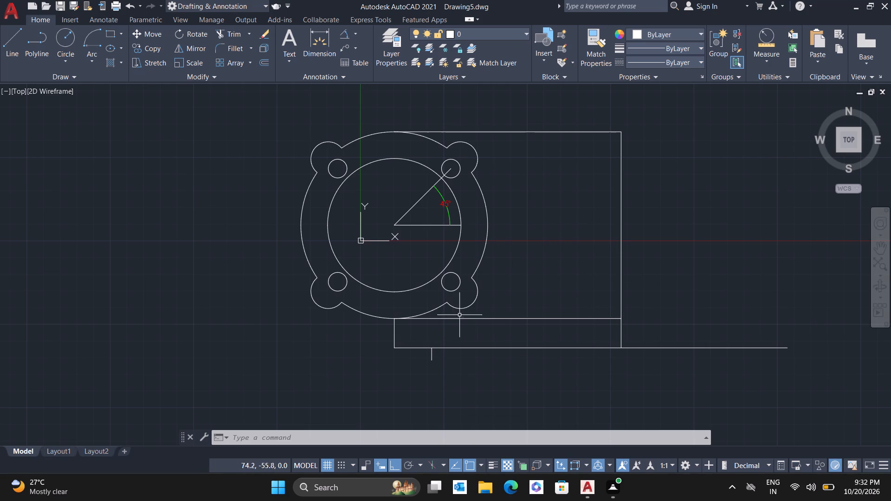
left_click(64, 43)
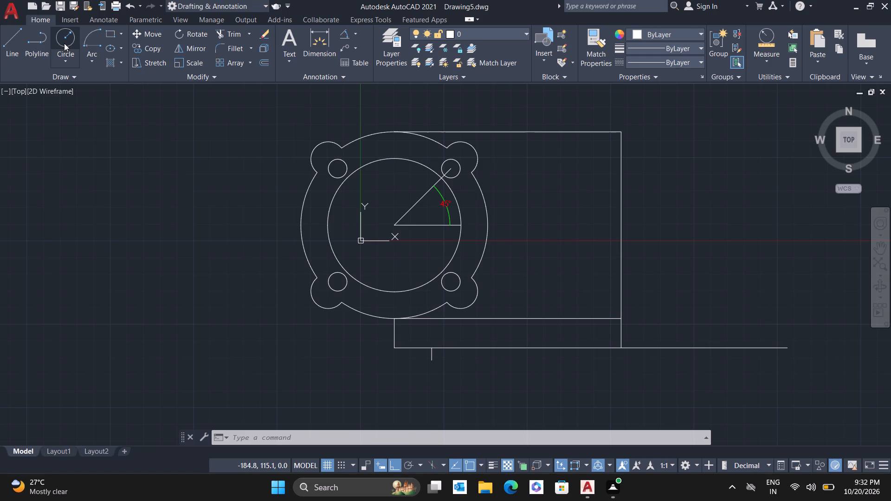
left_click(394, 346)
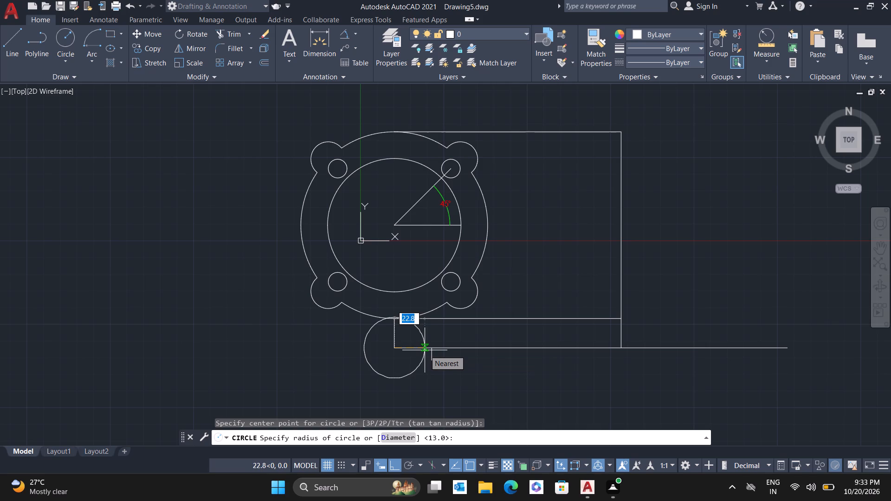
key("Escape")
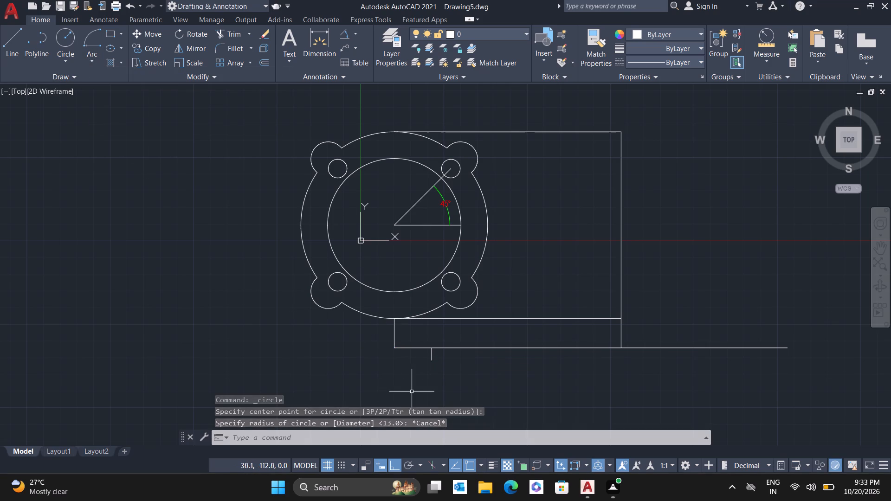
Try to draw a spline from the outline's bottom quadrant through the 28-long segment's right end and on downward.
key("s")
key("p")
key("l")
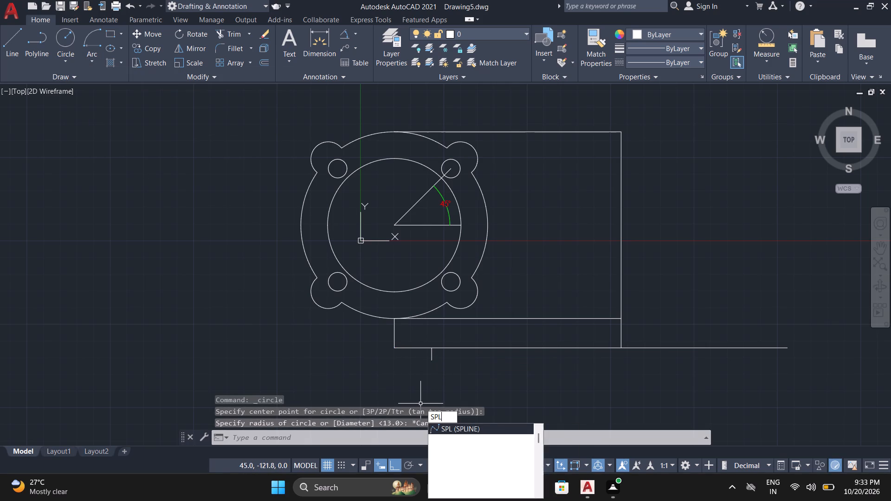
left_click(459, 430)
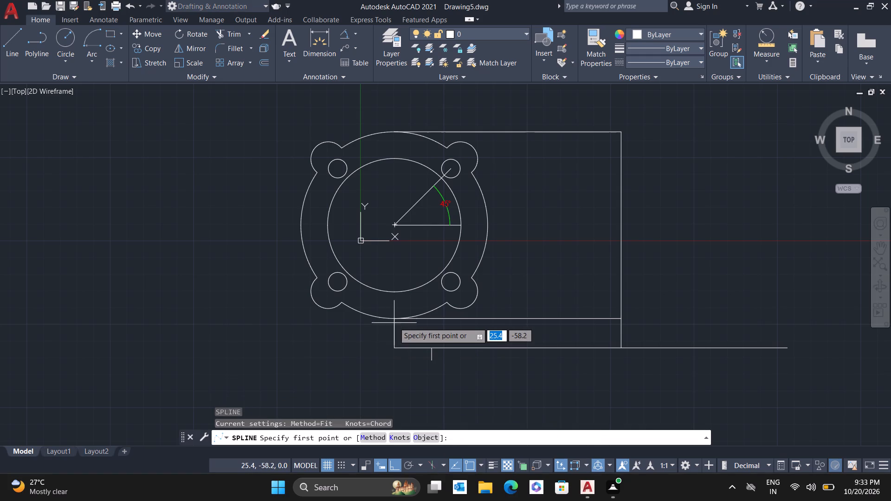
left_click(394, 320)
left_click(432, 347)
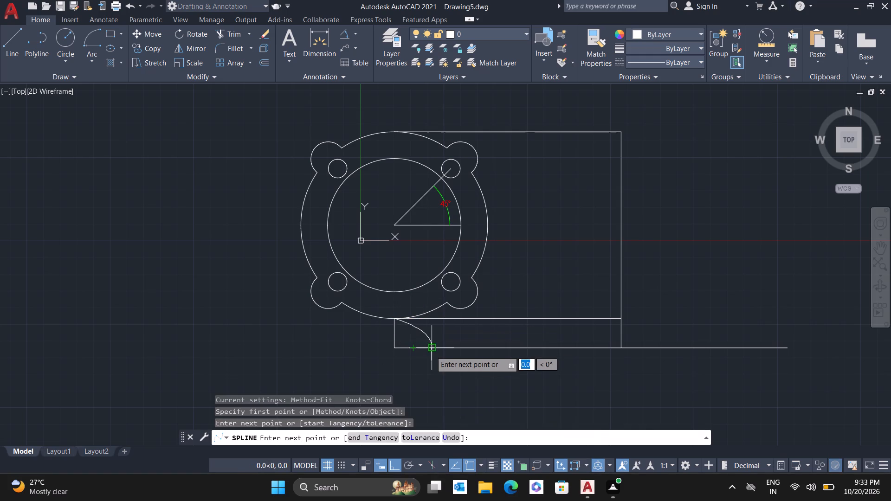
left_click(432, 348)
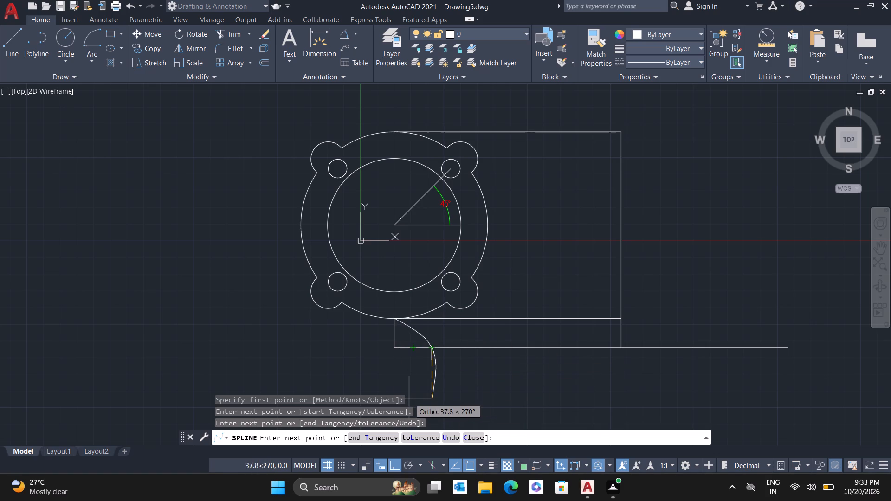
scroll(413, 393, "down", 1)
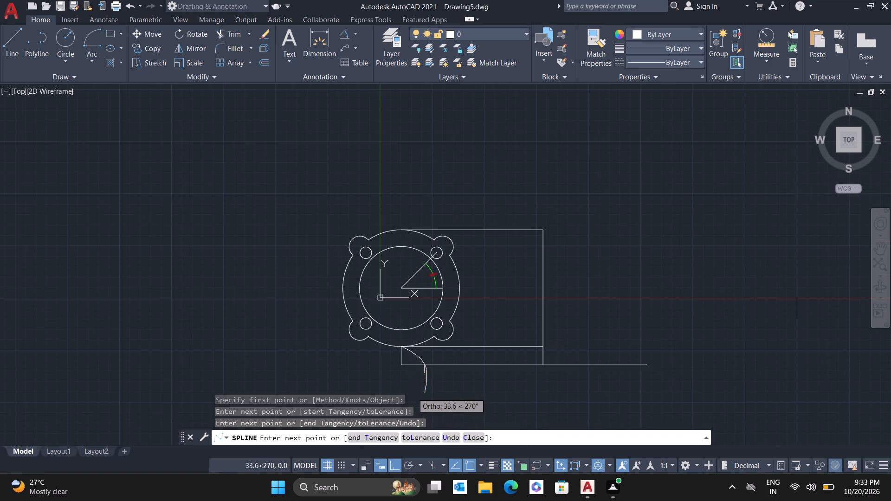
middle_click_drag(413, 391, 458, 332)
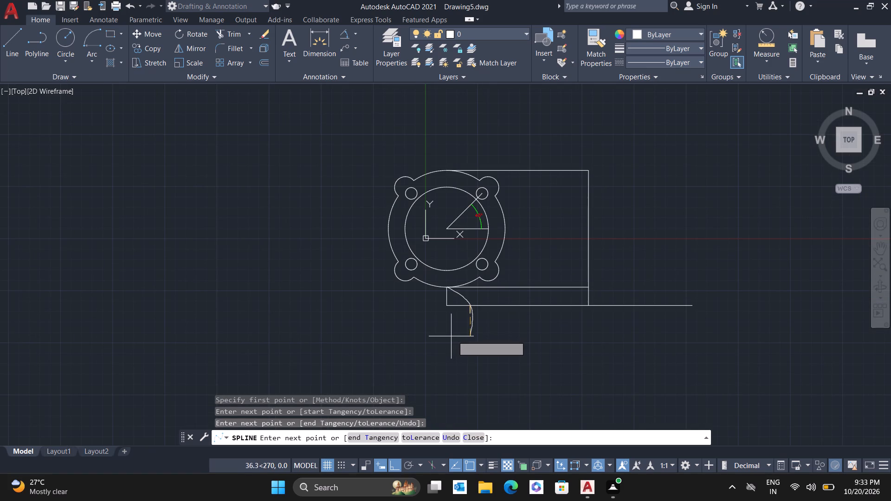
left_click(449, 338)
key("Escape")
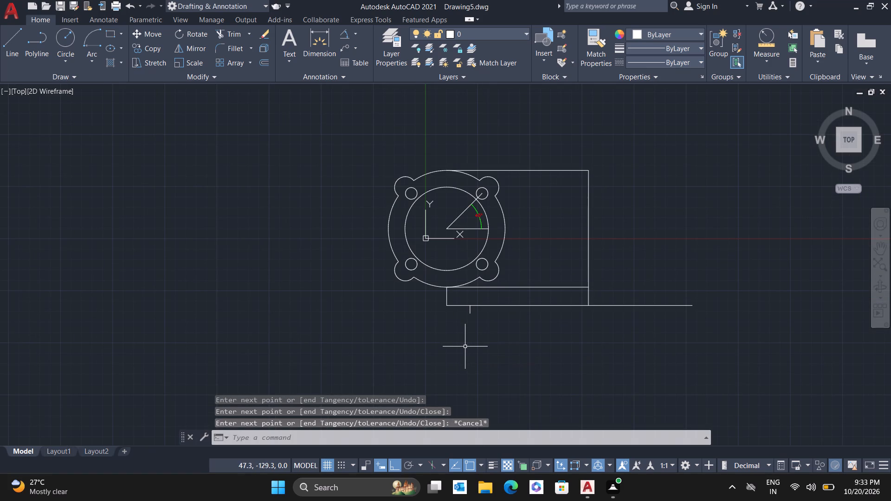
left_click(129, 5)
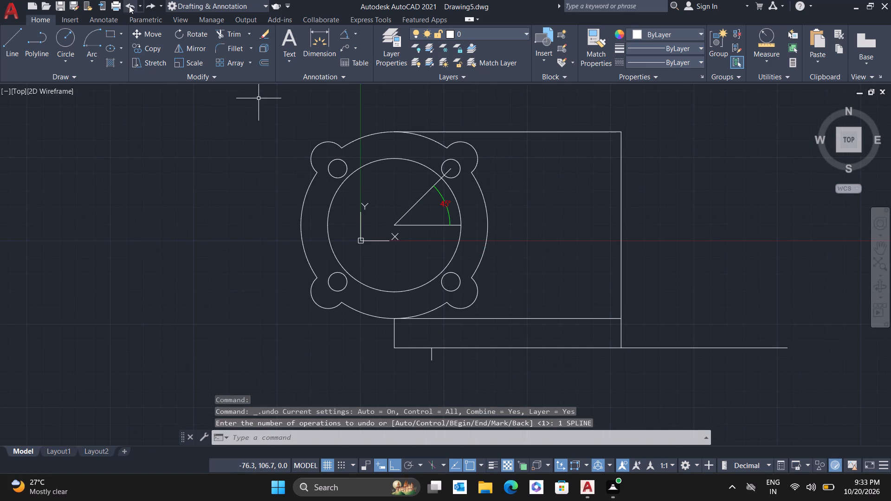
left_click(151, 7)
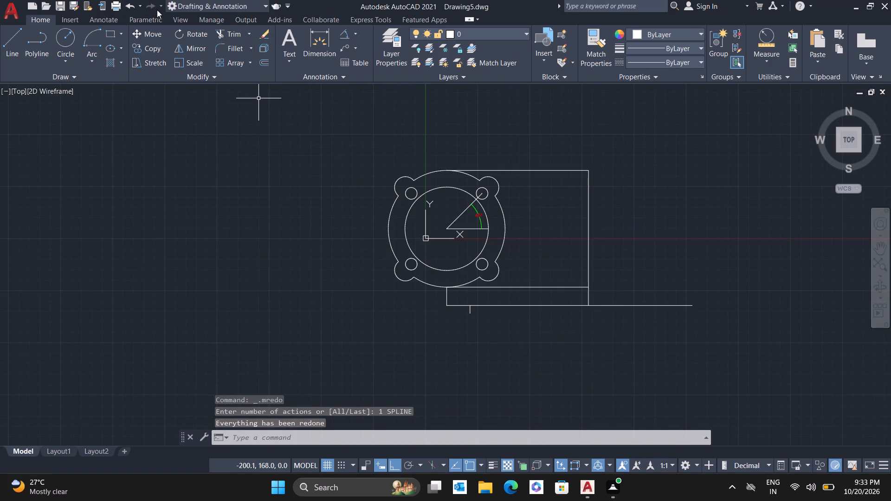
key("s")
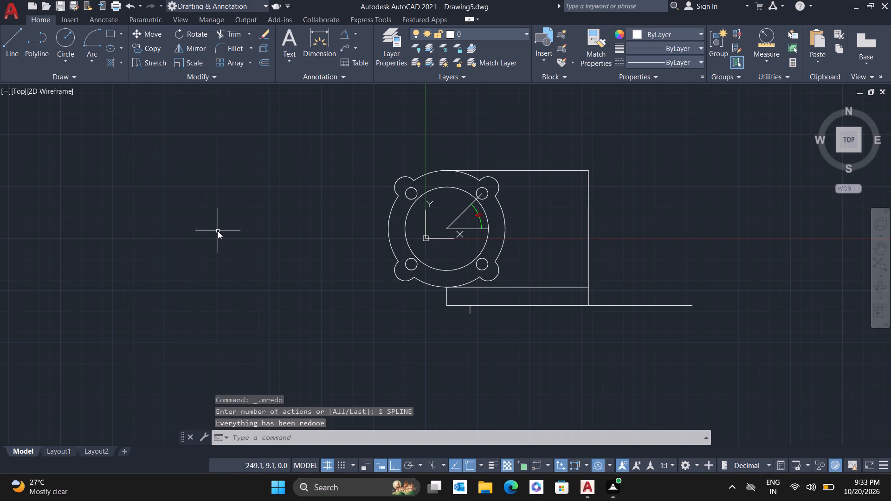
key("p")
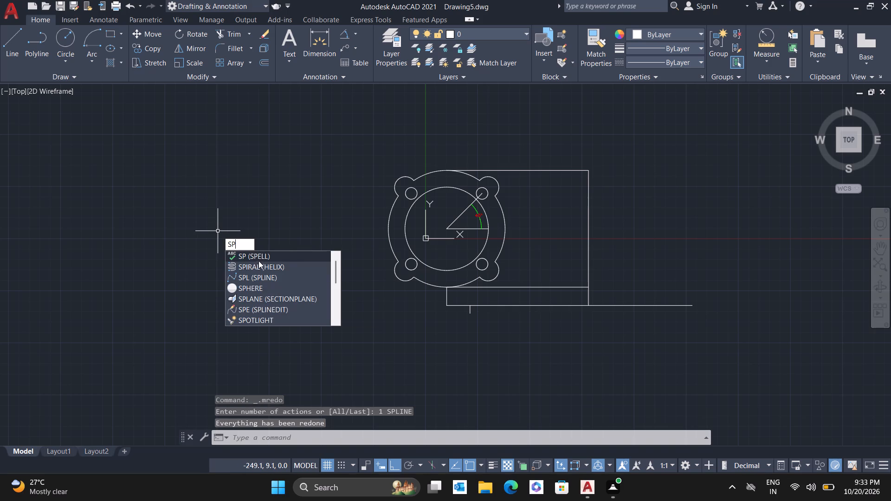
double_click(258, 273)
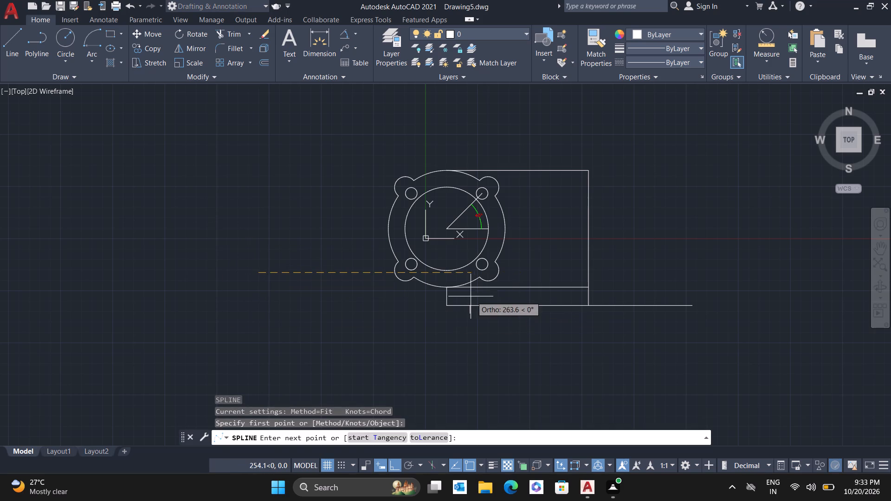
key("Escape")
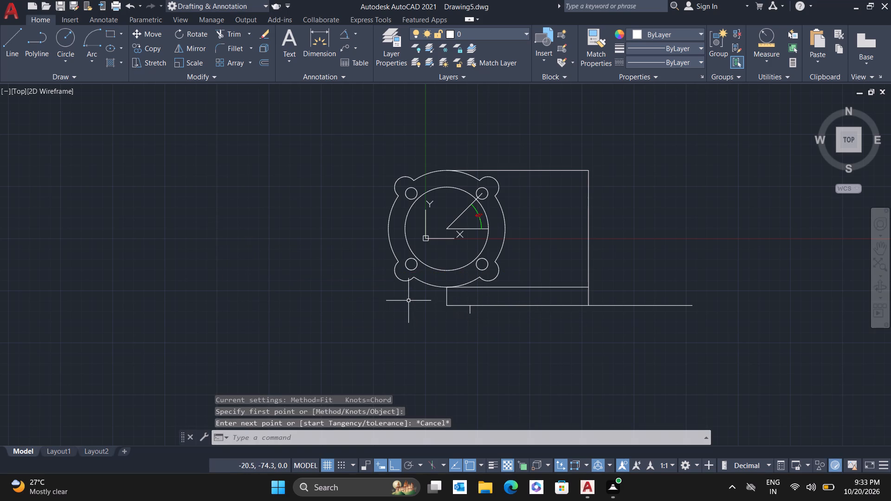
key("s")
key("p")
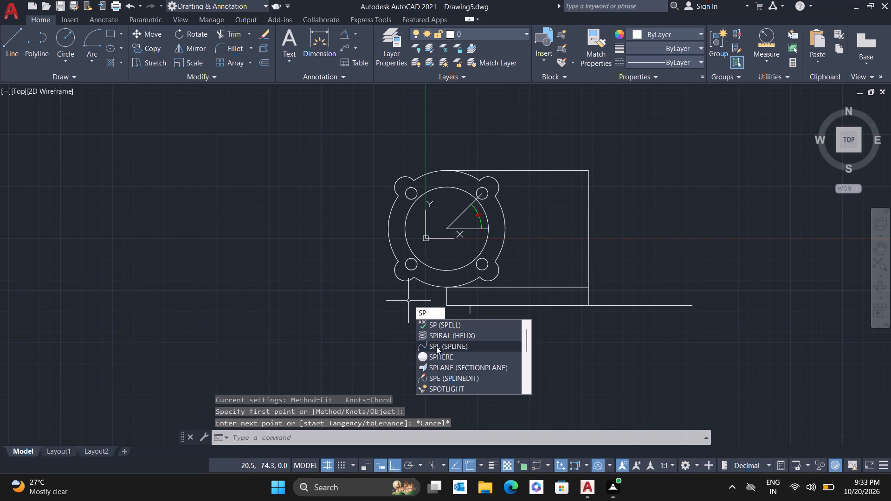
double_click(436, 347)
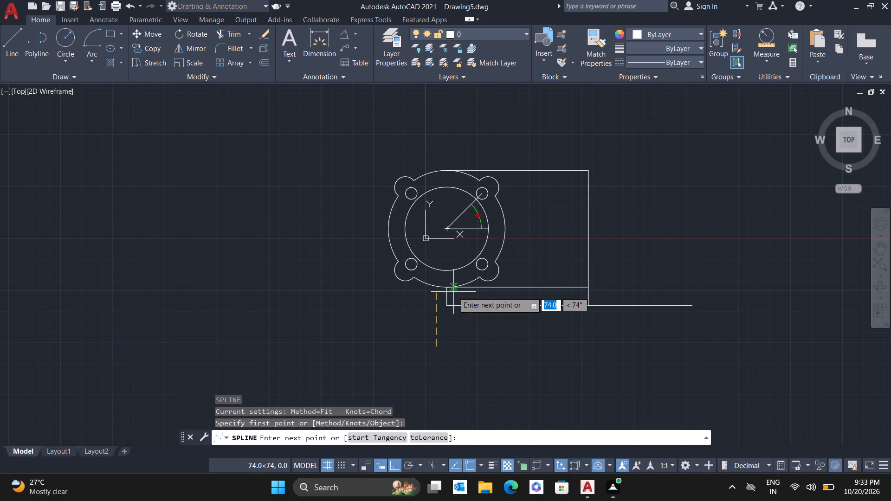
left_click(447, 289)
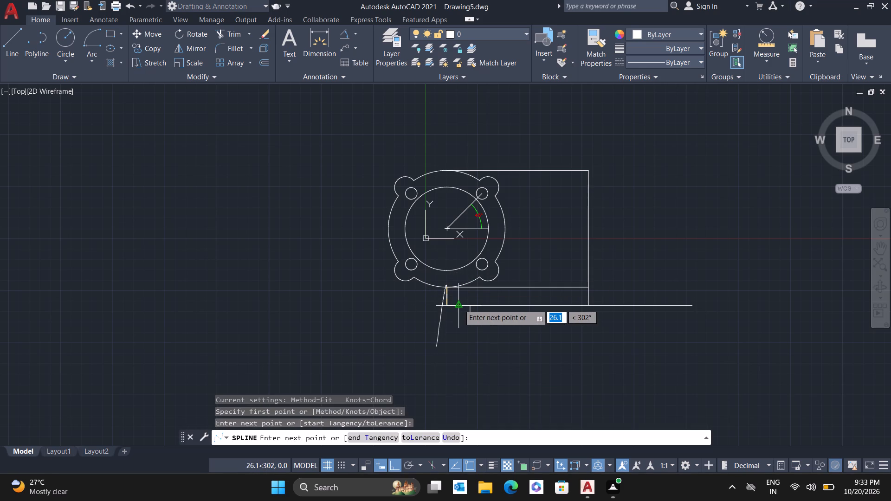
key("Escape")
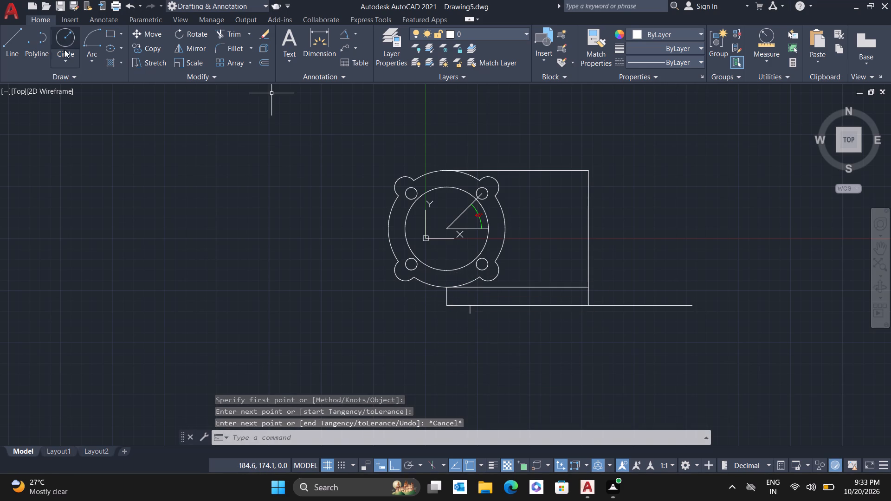
Draw a fit-point spline from the outline's bottom quadrant through the 28-long segment's right end, ending straight below that point.
type("SP")
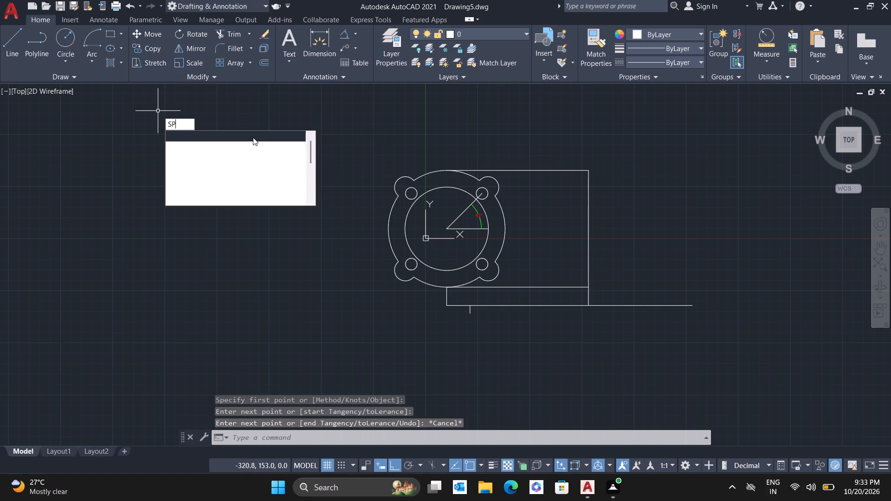
left_click(220, 161)
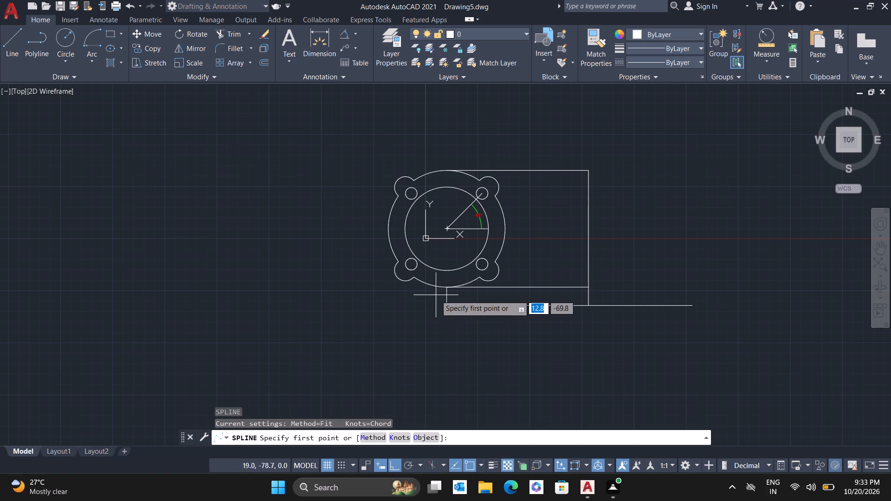
left_click(445, 286)
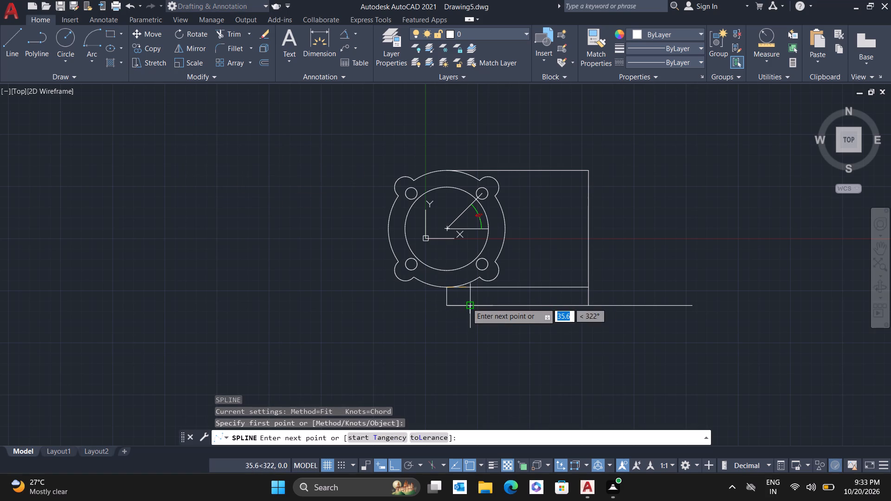
double_click(468, 303)
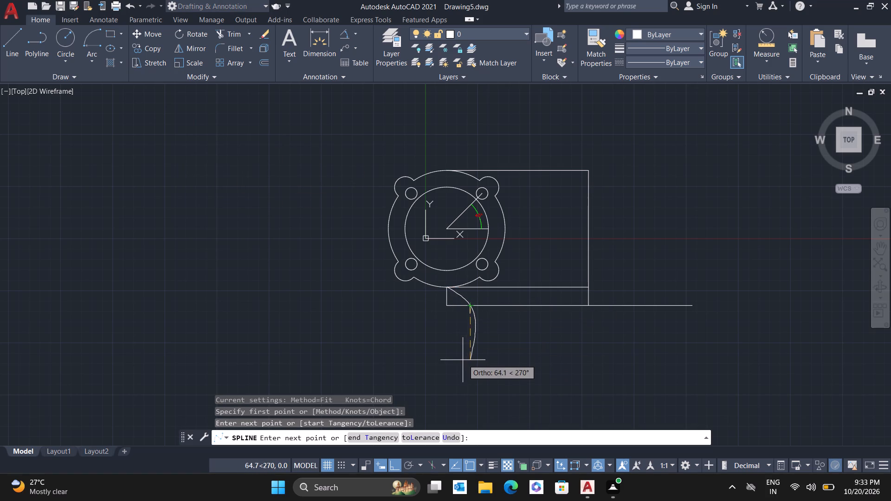
double_click(460, 362)
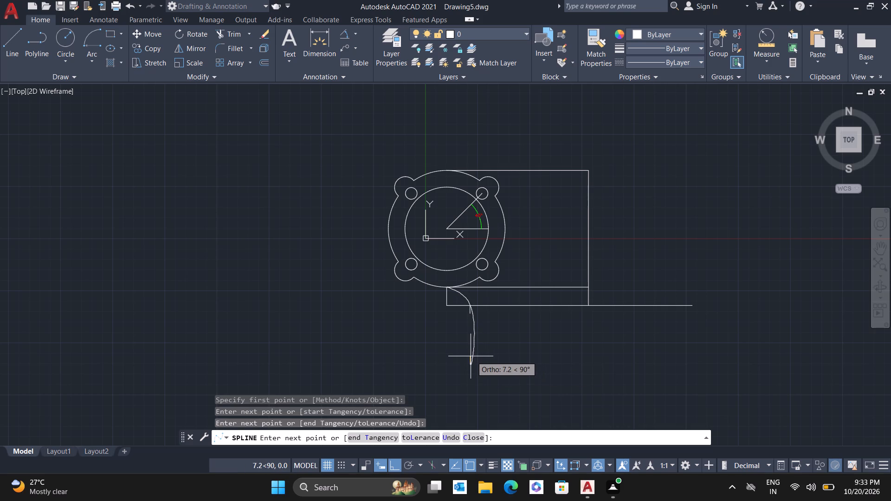
right_click(467, 356)
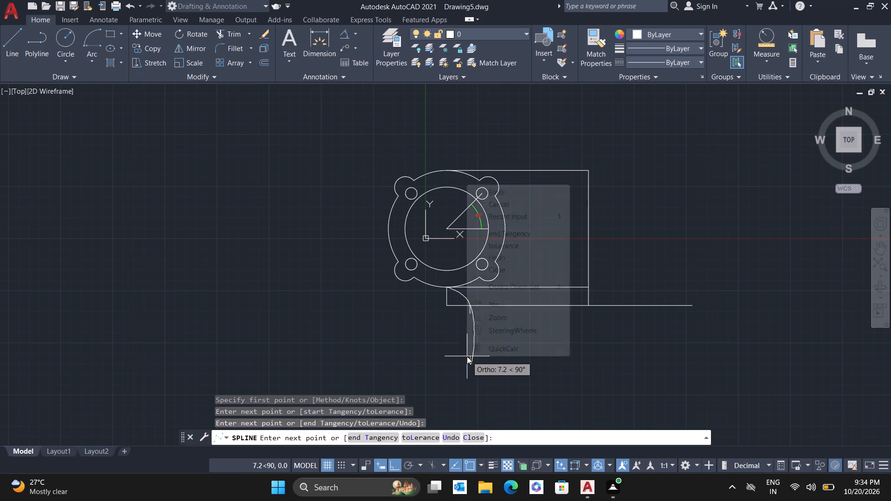
left_click(490, 191)
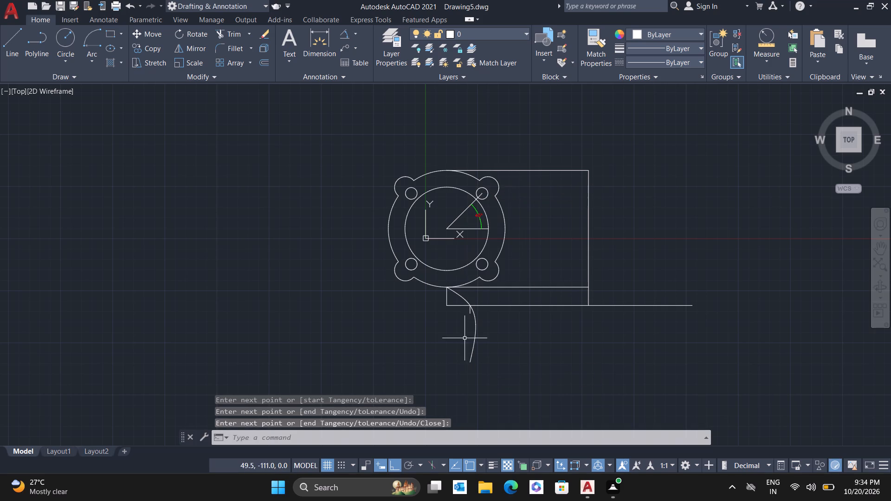
Trim away the spline below the lower horizontal line, the short vertical stub, and the 22 and 28 corner segments.
left_click(223, 34)
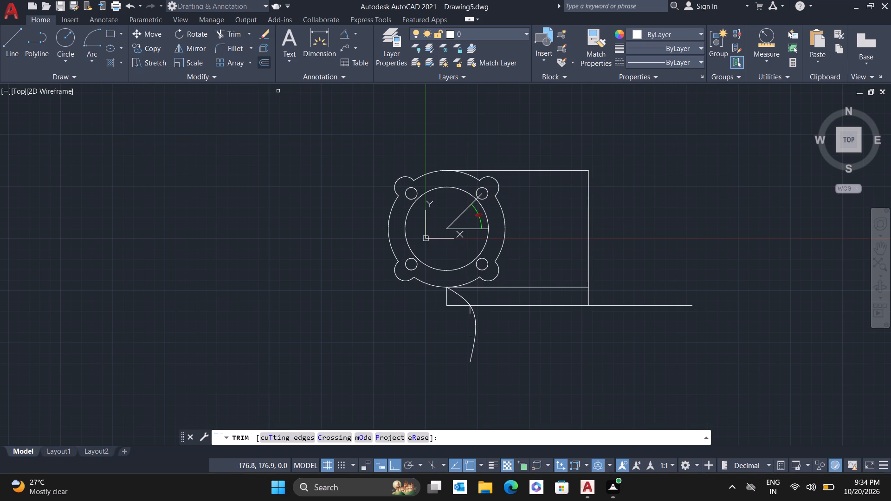
left_click_drag(523, 341, 464, 327)
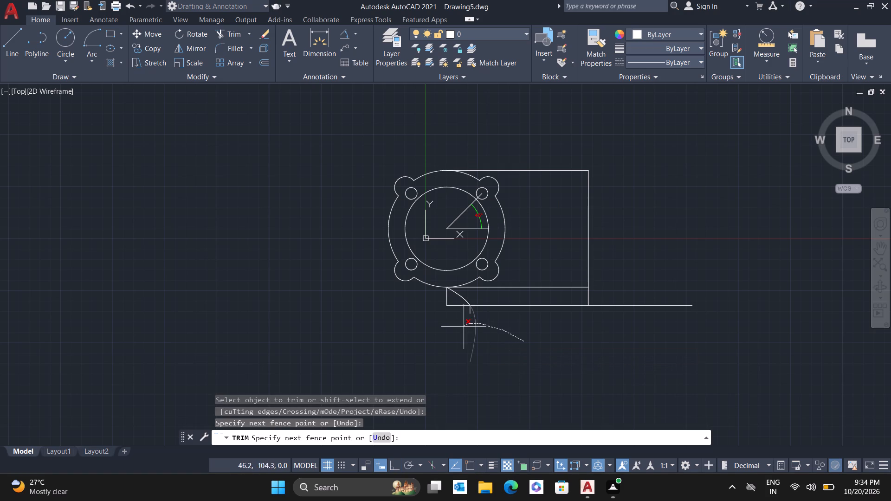
left_click_drag(464, 327, 471, 314)
left_click_drag(471, 314, 439, 301)
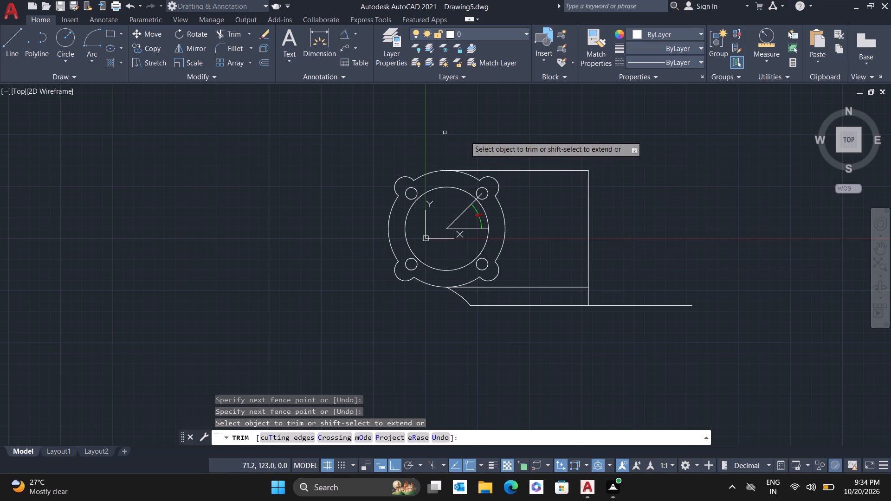
key("Escape")
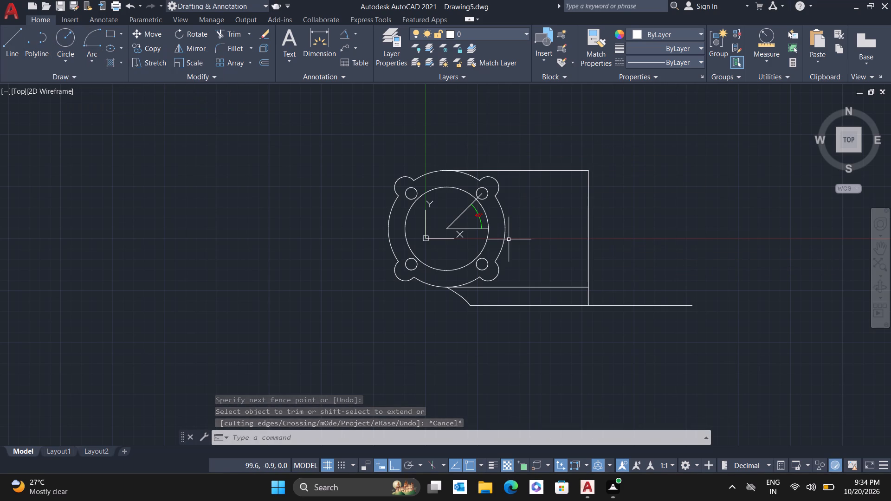
key("Escape")
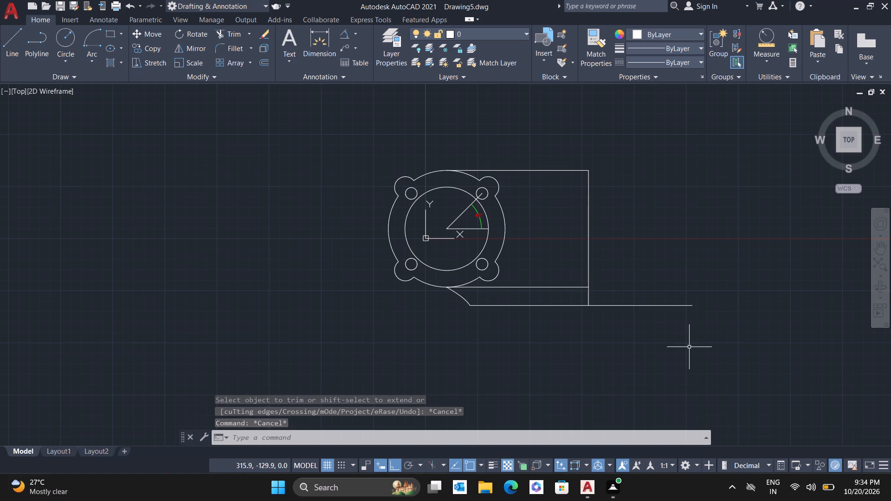
Draw a line 33 up from the vertical edge's bottom end, continuing horizontally left past the lobed outline.
left_click(18, 45)
left_click(588, 303)
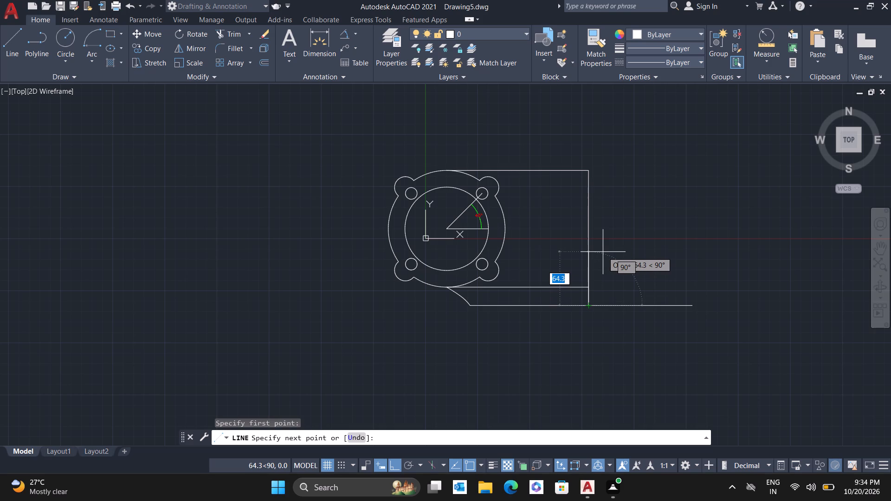
type("33")
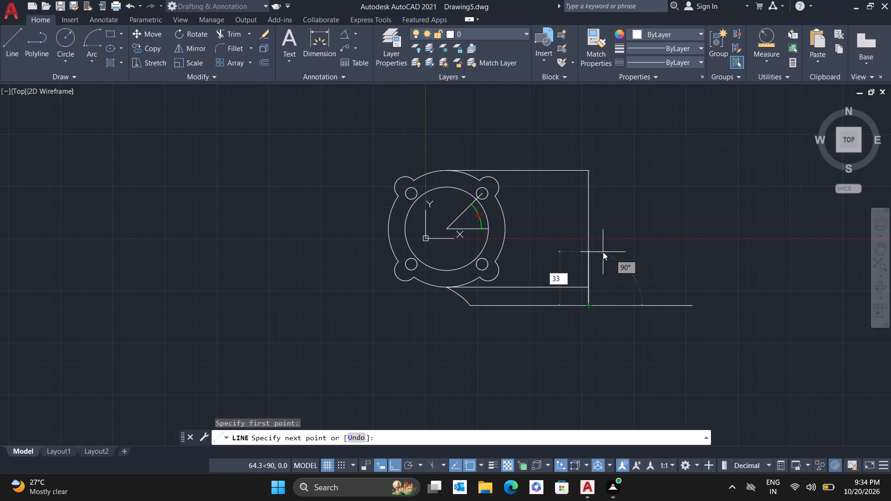
key("Return")
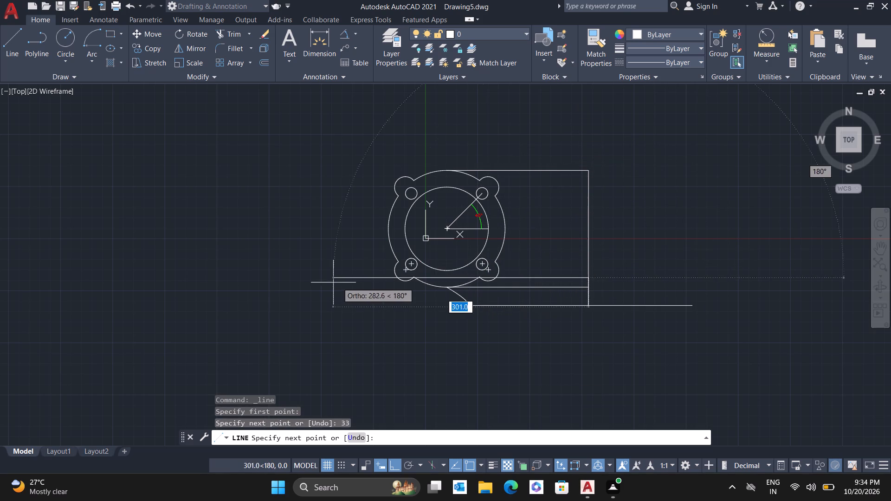
double_click(299, 281)
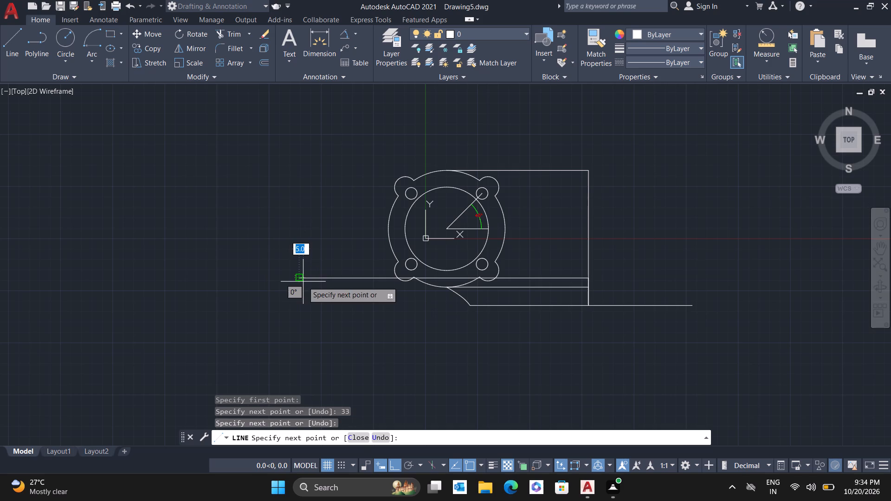
key("Escape")
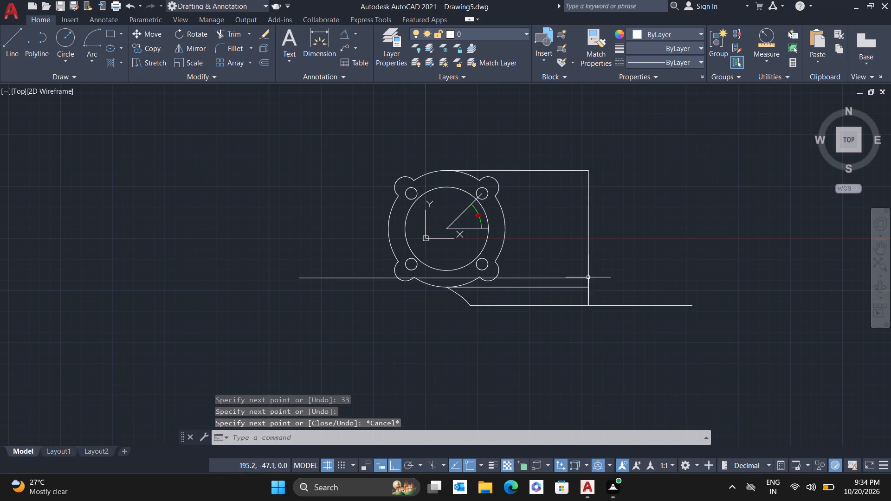
Draw a 44-diameter circle in the open area to the right of the body's vertical edge.
scroll(585, 283, "up", 3)
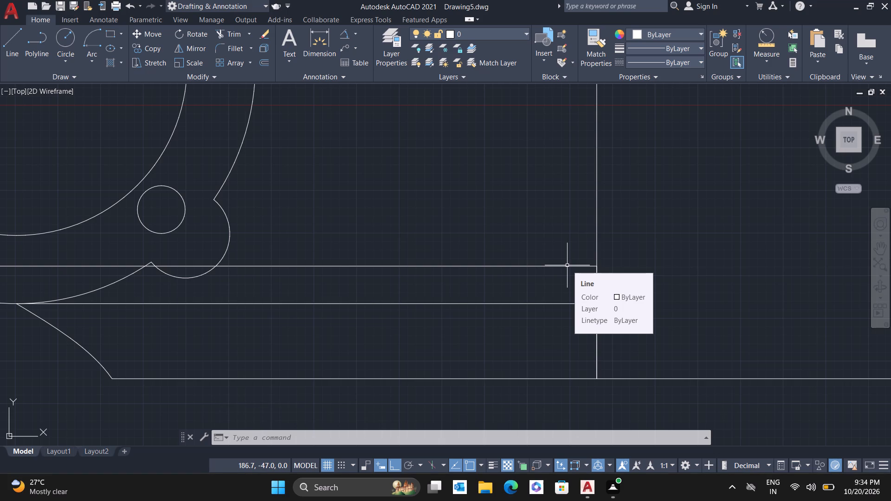
scroll(566, 265, "down", 1)
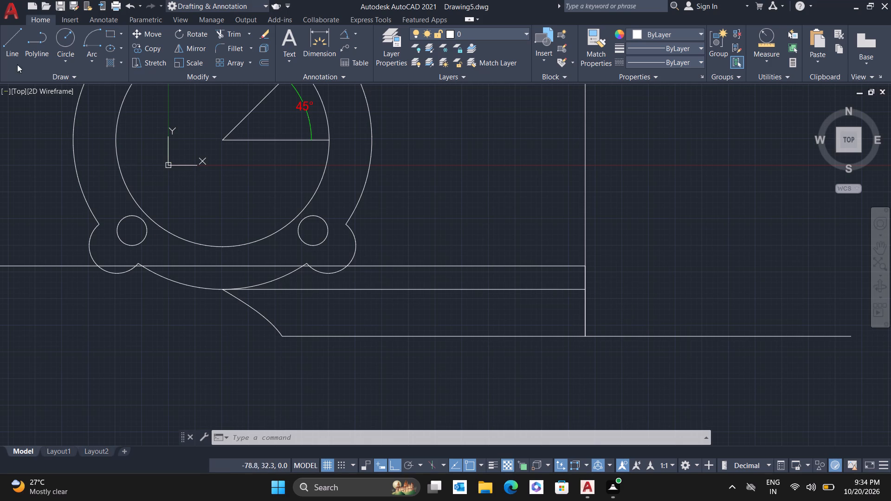
left_click(66, 38)
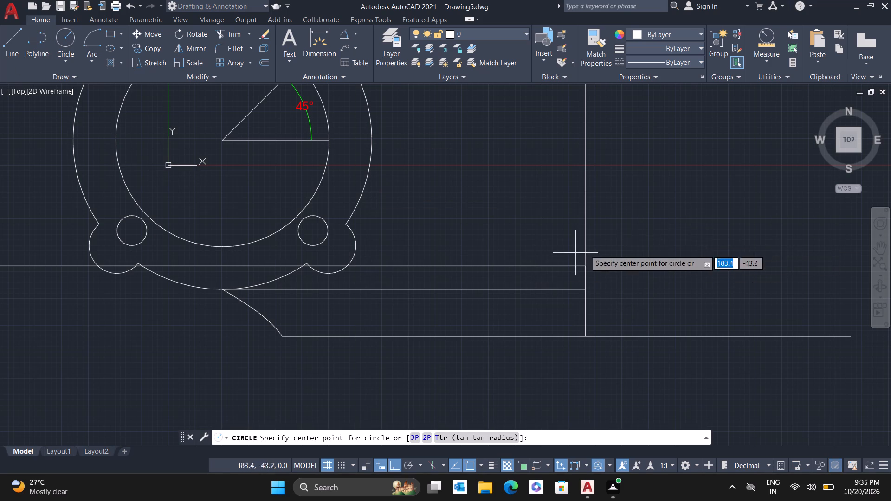
left_click(663, 192)
key("d")
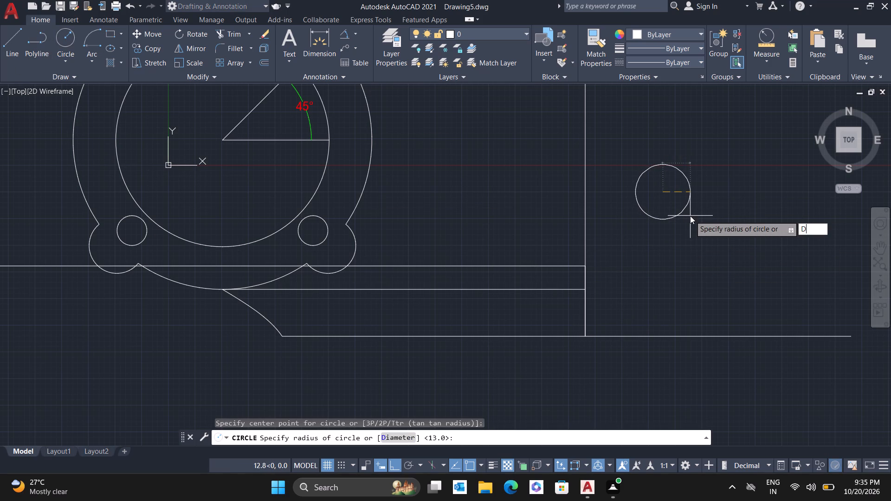
key("Return")
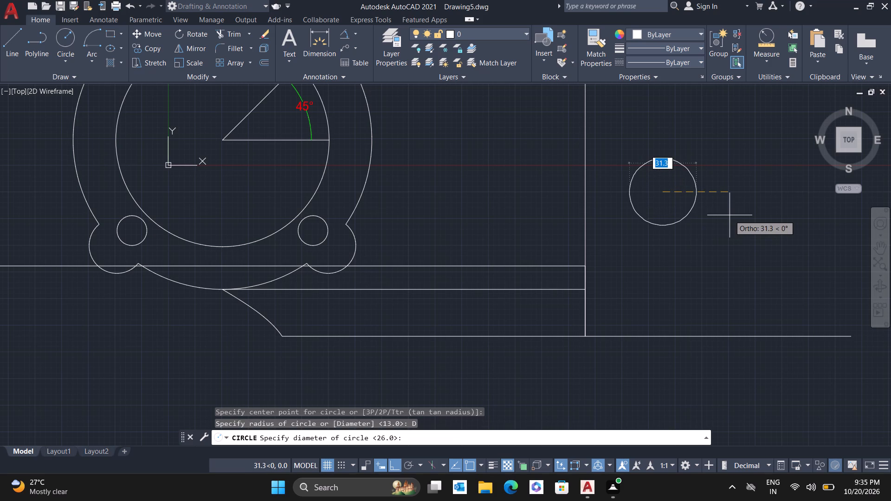
type("44")
key("Return")
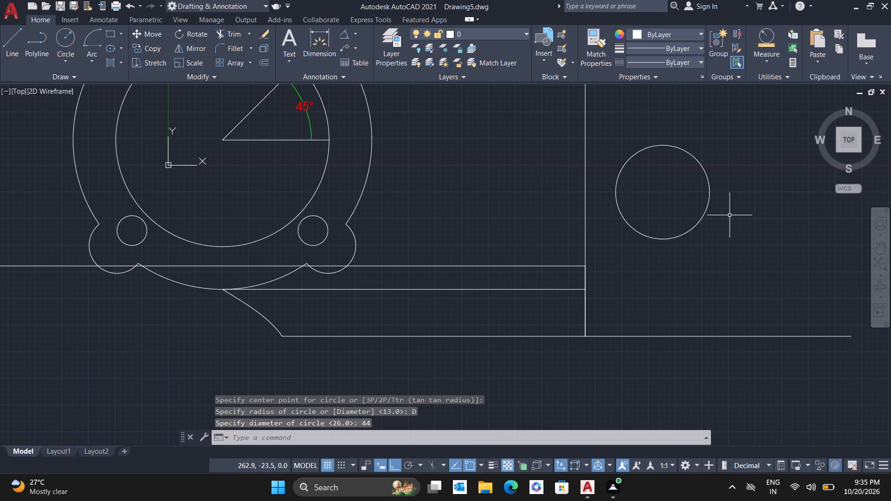
Draw a 19-diameter circle concentric with the 44-diameter circle.
left_click(71, 38)
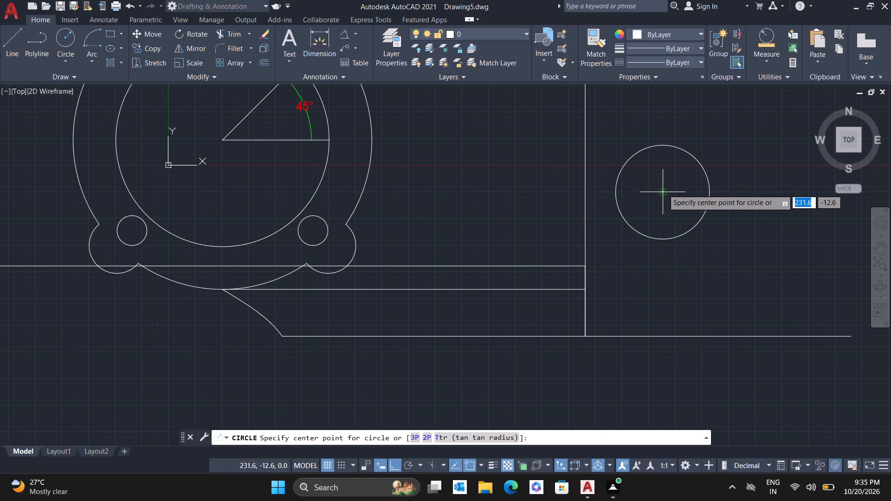
left_click(664, 189)
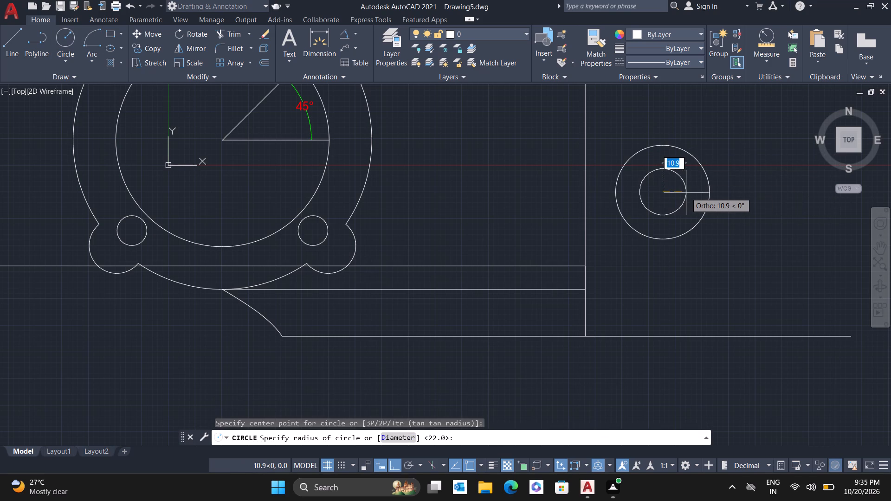
key("d")
key("Return")
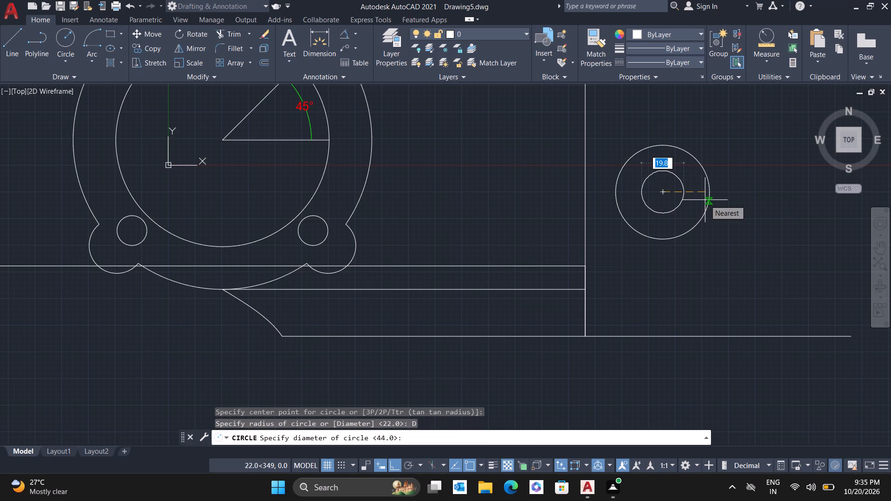
type("19")
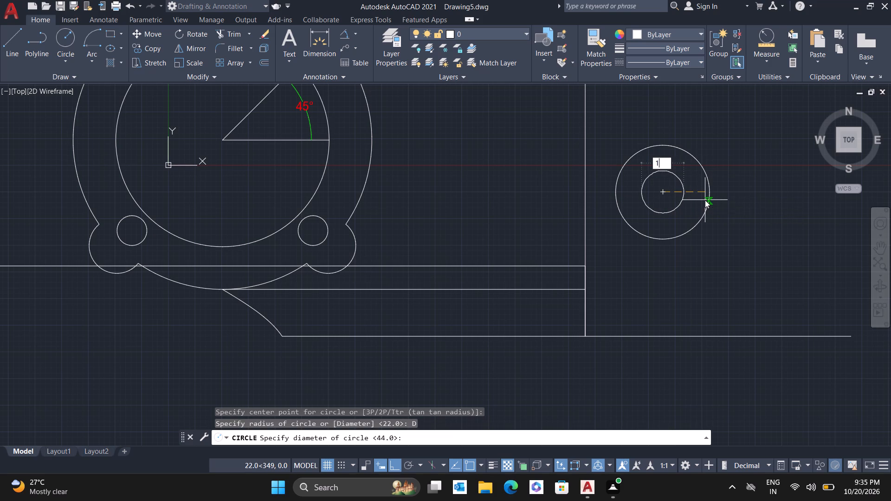
key("Return")
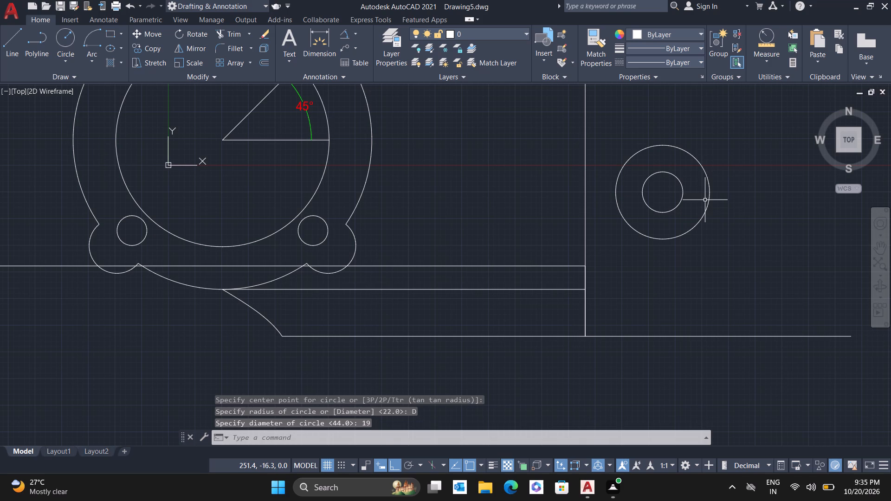
key("Escape")
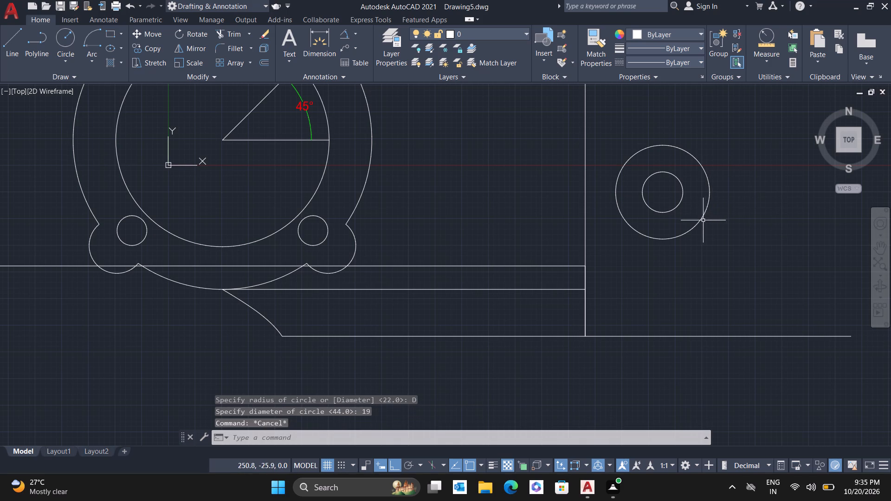
Move both concentric circles horizontally so their common center lies on the body's right vertical edge.
left_click(706, 228)
left_click(623, 168)
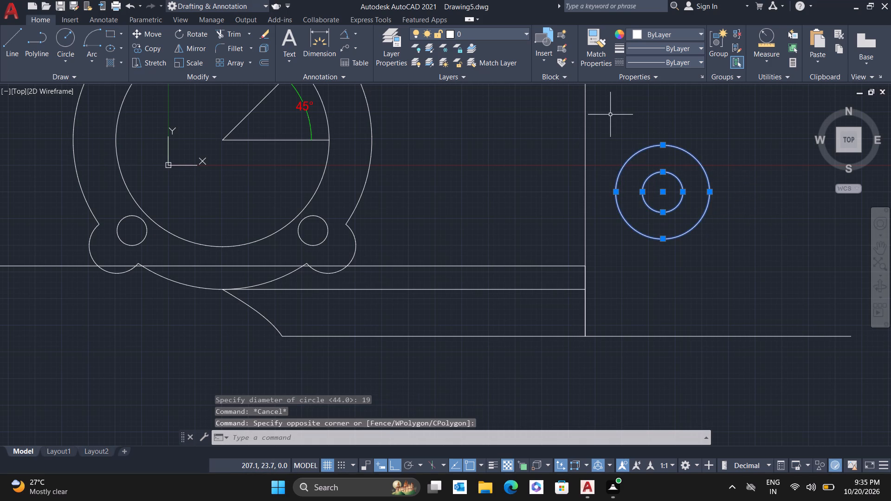
left_click(155, 33)
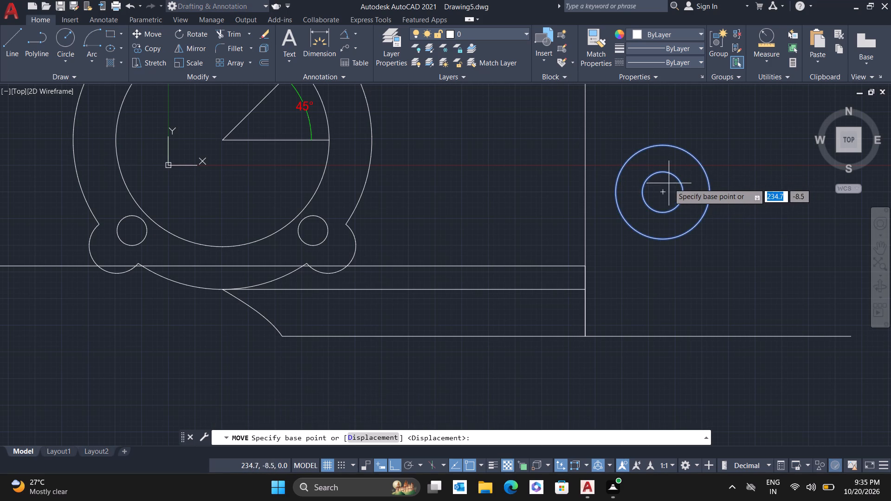
left_click(663, 191)
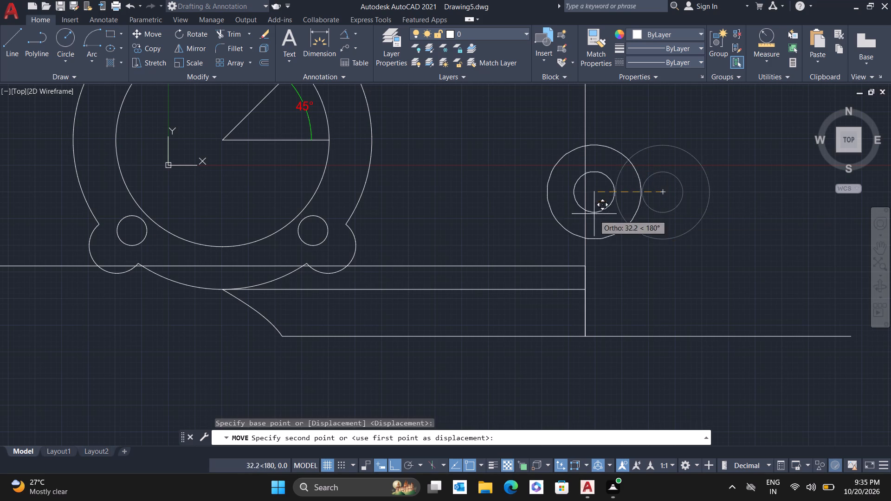
left_click(584, 192)
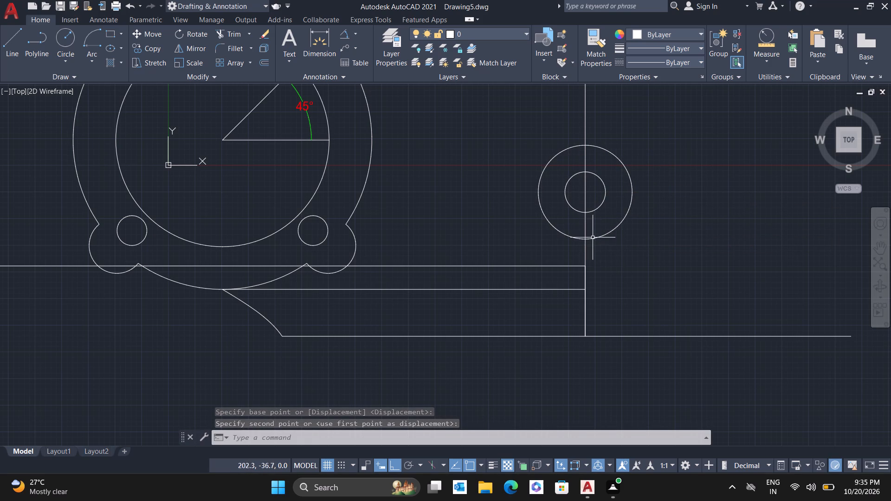
Move both circles down so the 44-diameter circle's bottom quadrant meets the right end of the long horizontal line.
left_click(570, 242)
left_click(572, 199)
left_click_drag(573, 199, 573, 203)
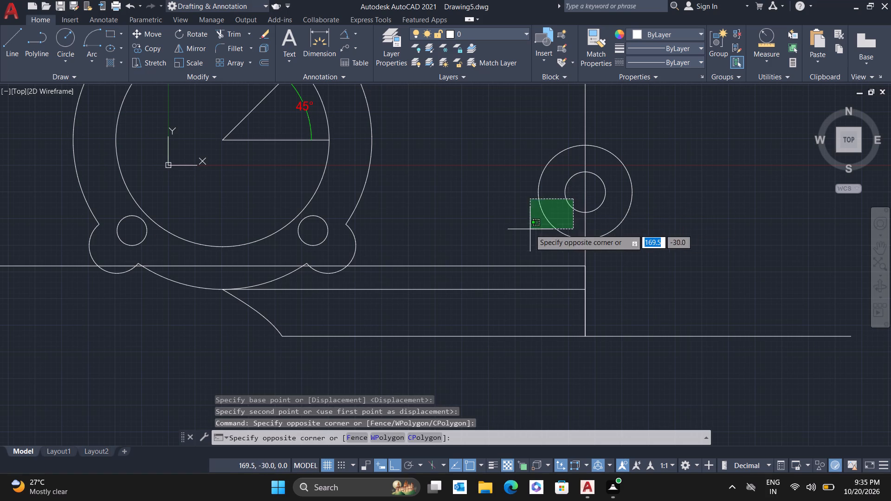
left_click(530, 229)
left_click(156, 33)
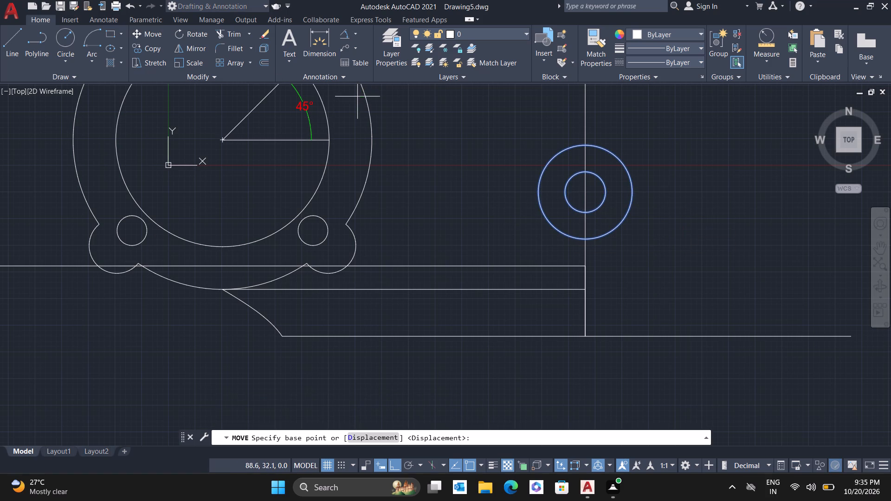
left_click(587, 239)
left_click(585, 269)
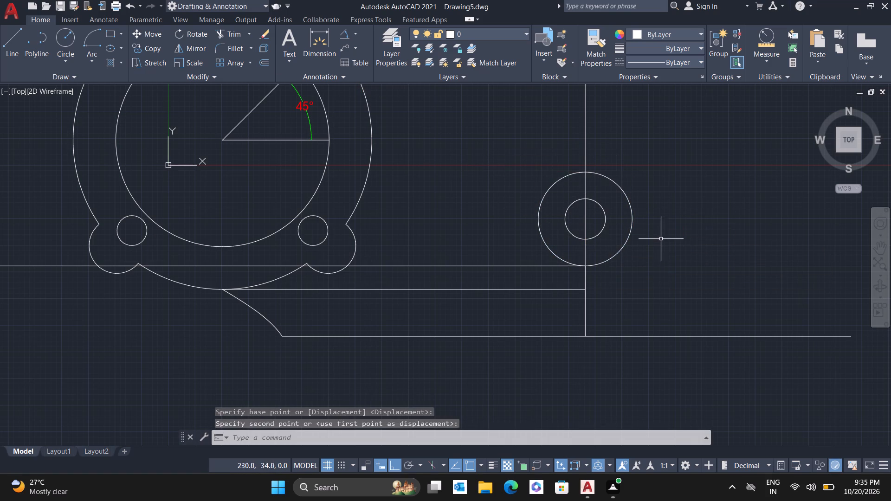
key("Escape")
With Ortho off, draw a slanted line from the 44-diameter circle's top quadrant to the upper-right lobe's outer edge.
scroll(628, 221, "down", 2)
middle_click_drag(609, 197, 427, 204)
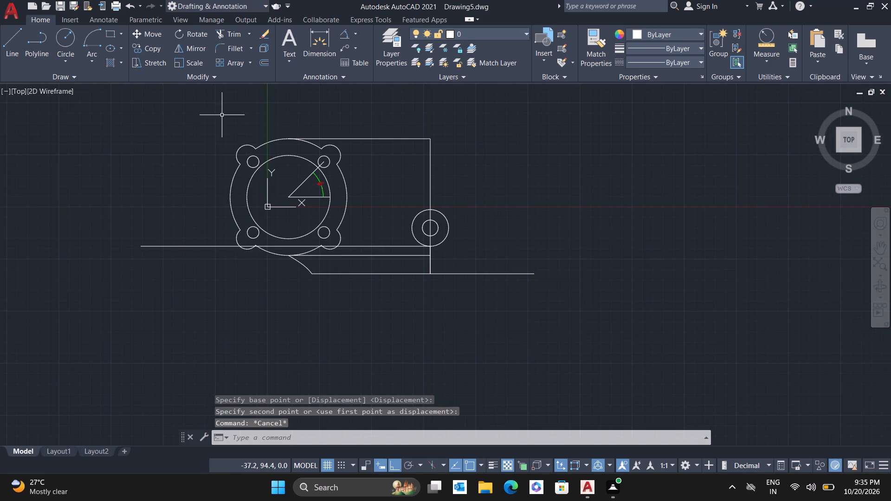
left_click(16, 46)
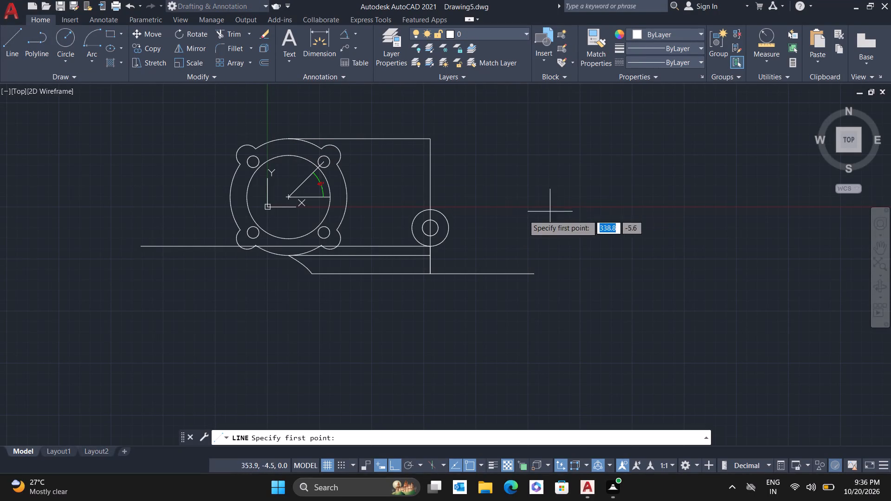
double_click(433, 208)
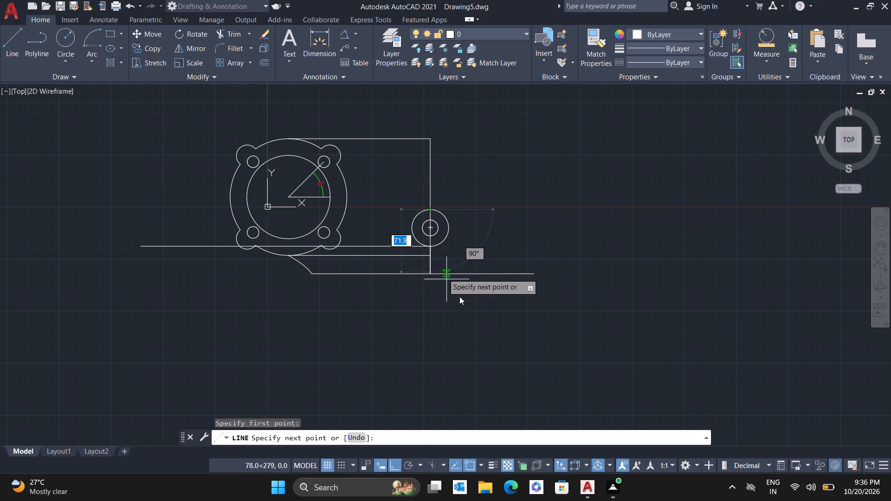
double_click(394, 470)
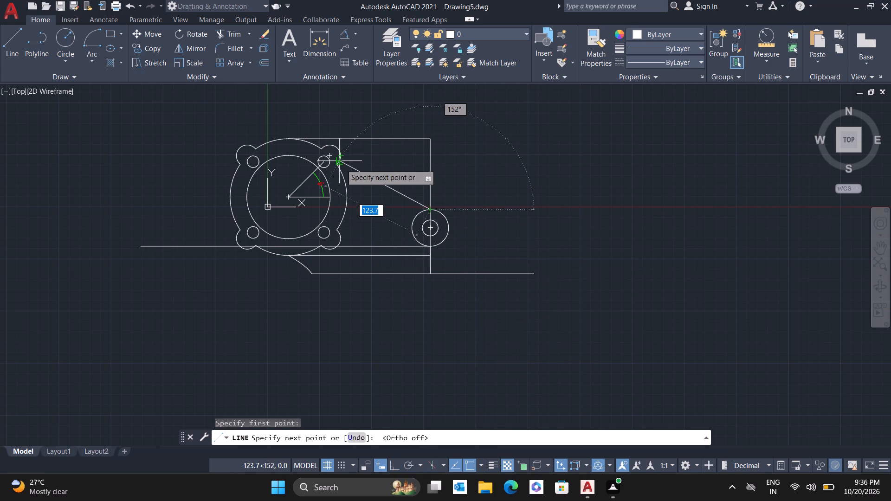
triple_click(341, 163)
right_click(499, 191)
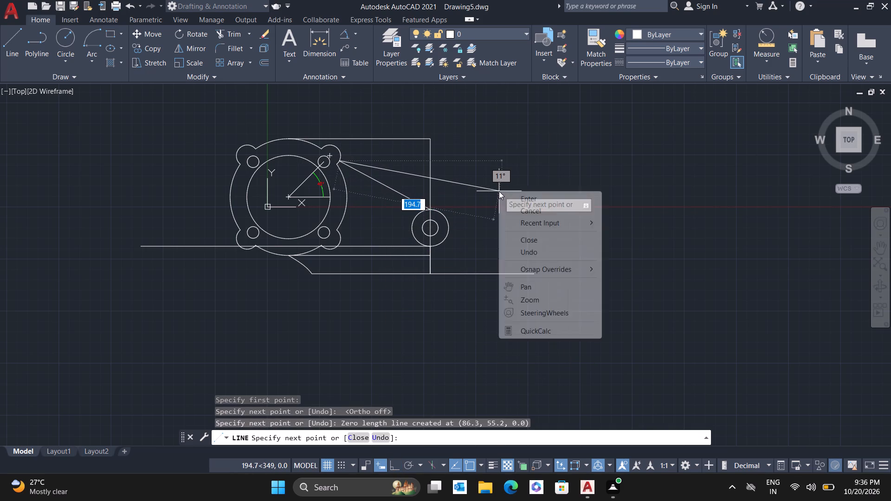
left_click(518, 201)
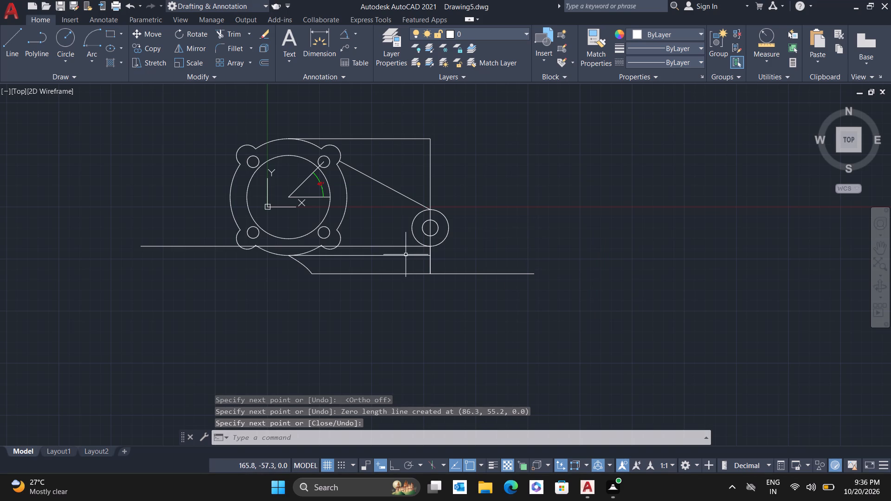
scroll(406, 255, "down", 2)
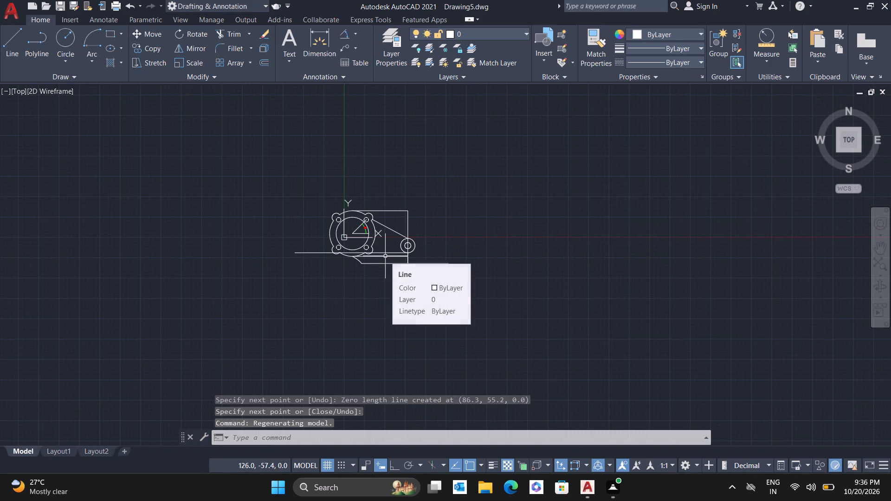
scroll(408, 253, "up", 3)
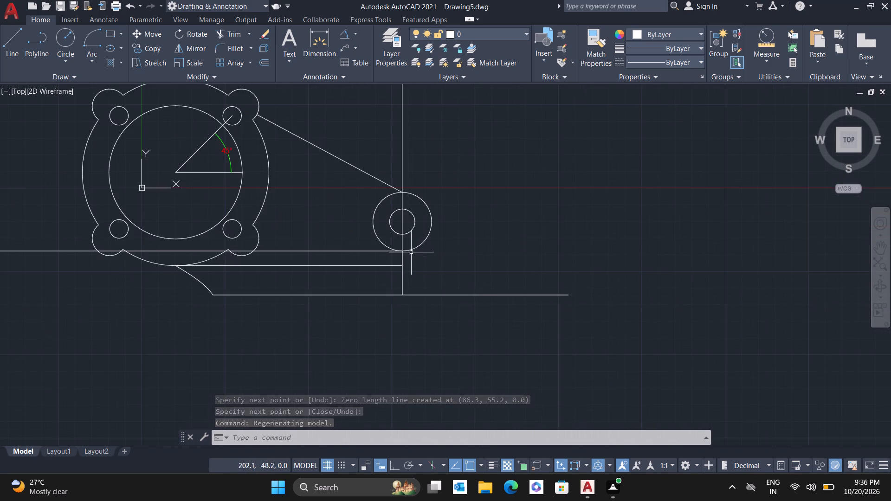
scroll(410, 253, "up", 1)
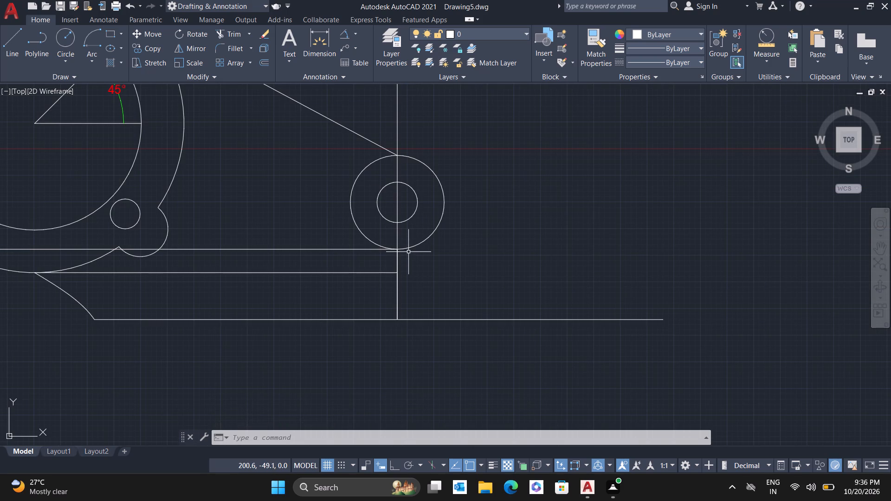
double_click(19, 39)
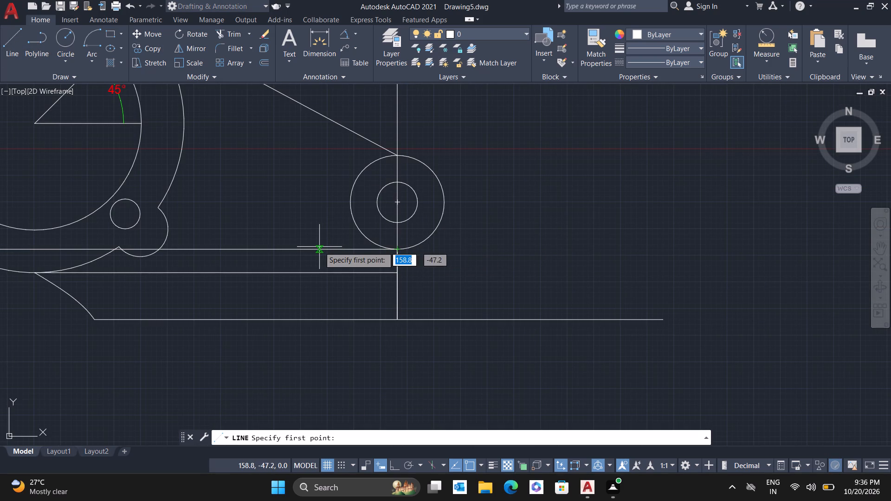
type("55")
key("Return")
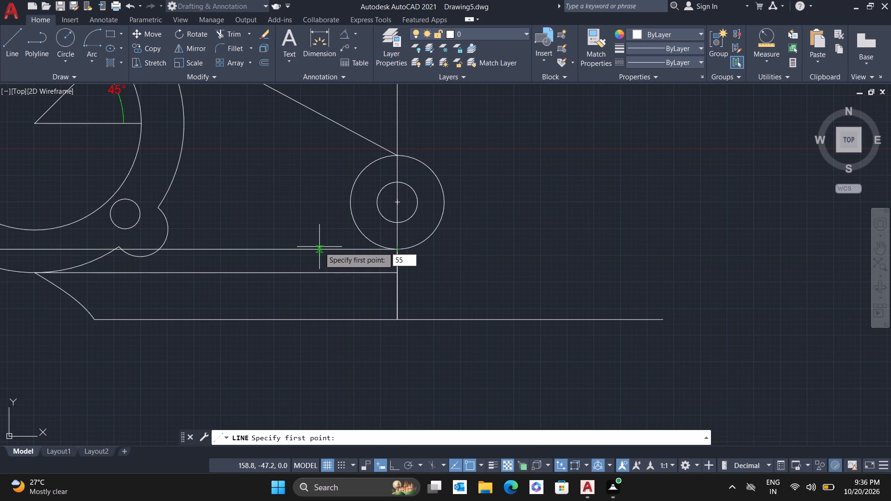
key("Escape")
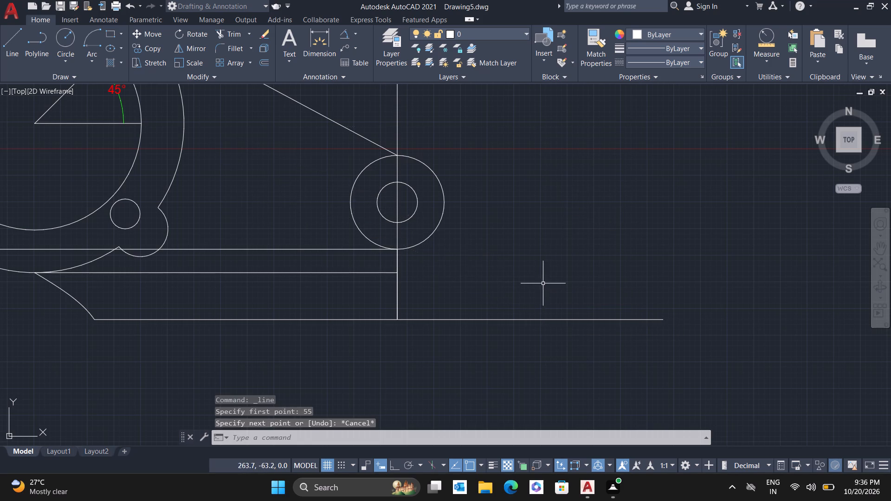
With Ortho on, draw a 55-long line leftward from the 44-diameter circle's bottom quadrant, continuing vertically down to the bottom horizontal line.
left_click(7, 48)
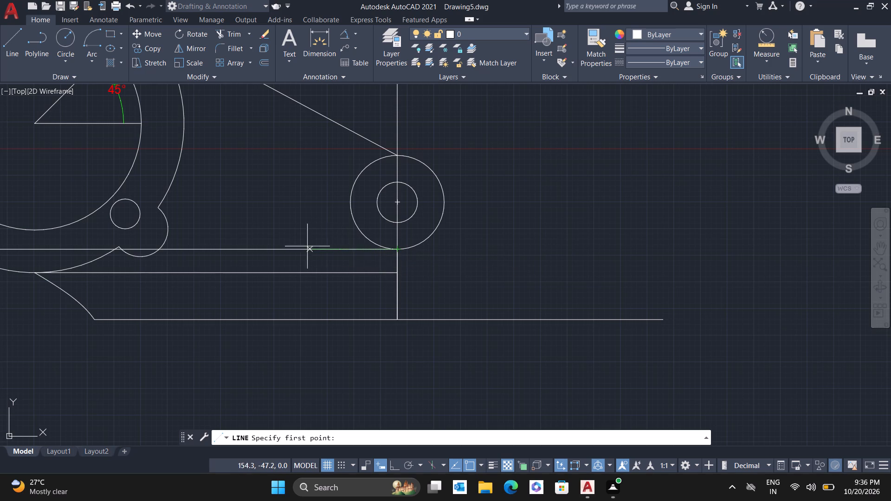
left_click(398, 250)
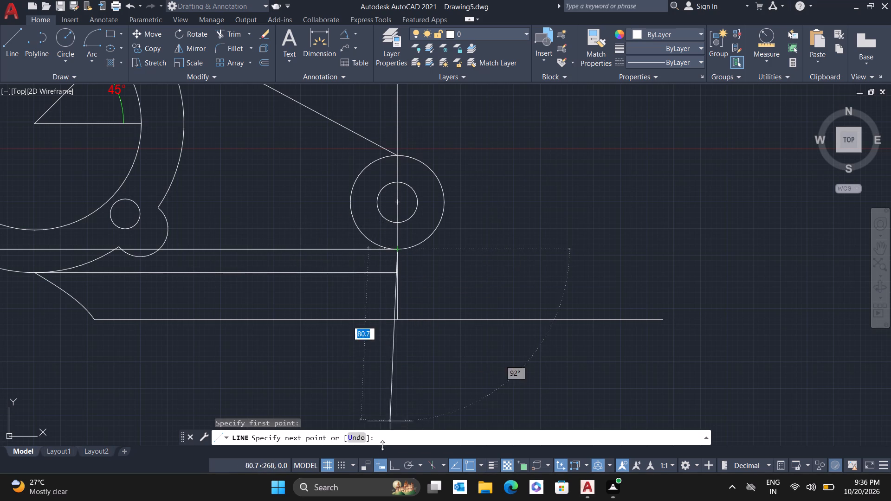
left_click(394, 465)
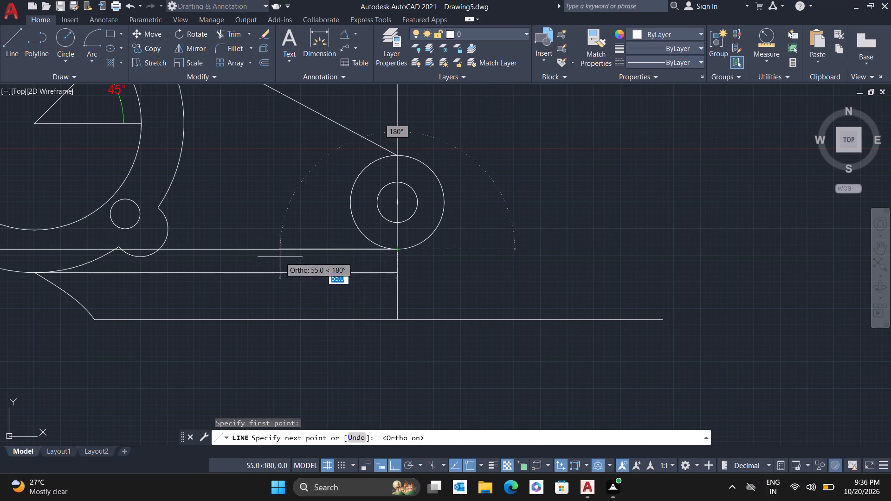
type("55")
key("Return")
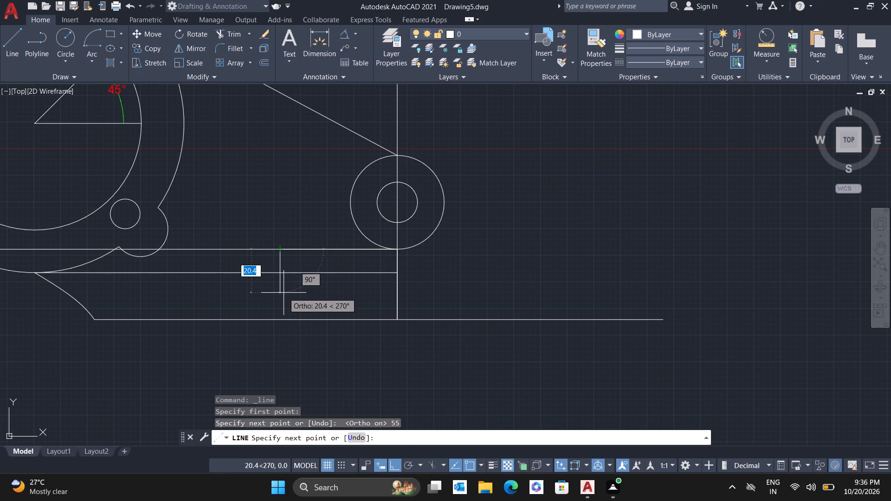
left_click(281, 321)
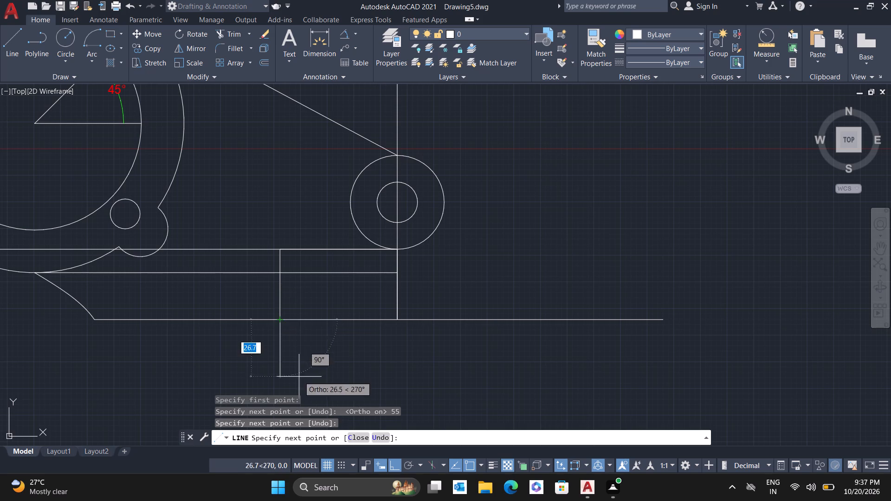
key("Escape")
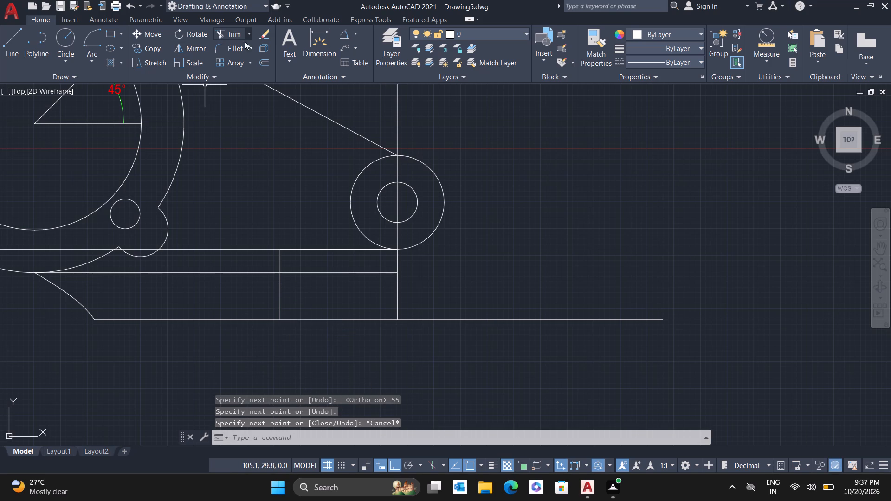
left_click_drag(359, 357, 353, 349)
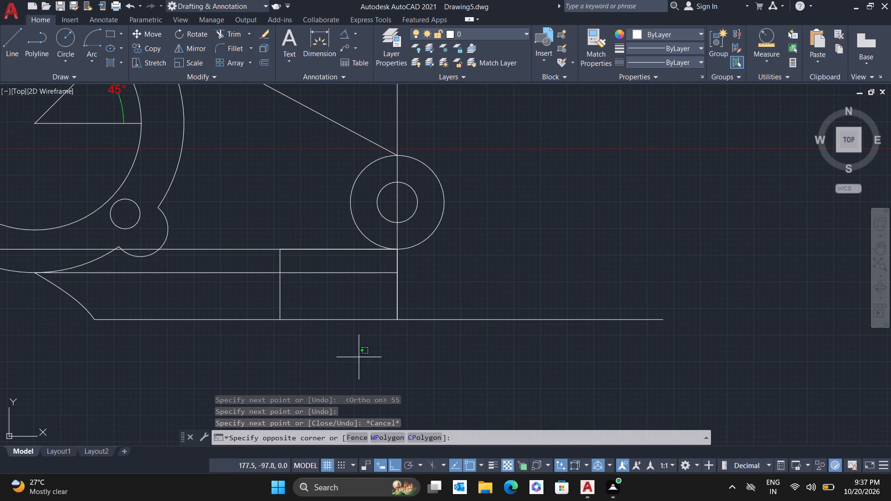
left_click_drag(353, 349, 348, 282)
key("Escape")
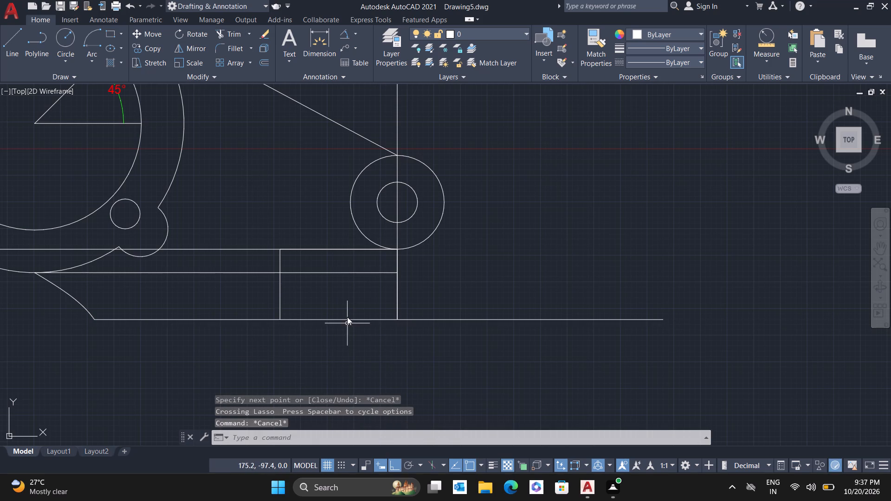
Trim the bottom and middle horizontal lines beyond the new vertical line, plus the body's vertical edge below the 44-diameter circle.
left_click(227, 29)
left_click_drag(318, 346, 315, 308)
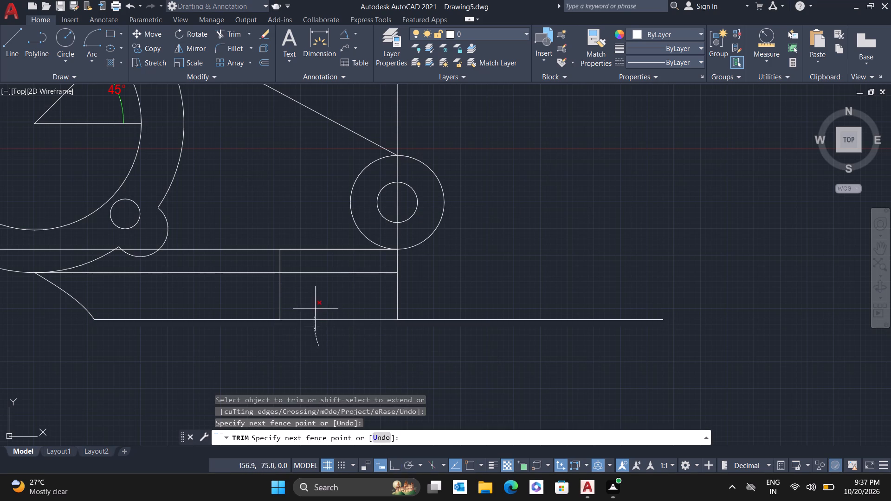
left_click_drag(315, 308, 395, 289)
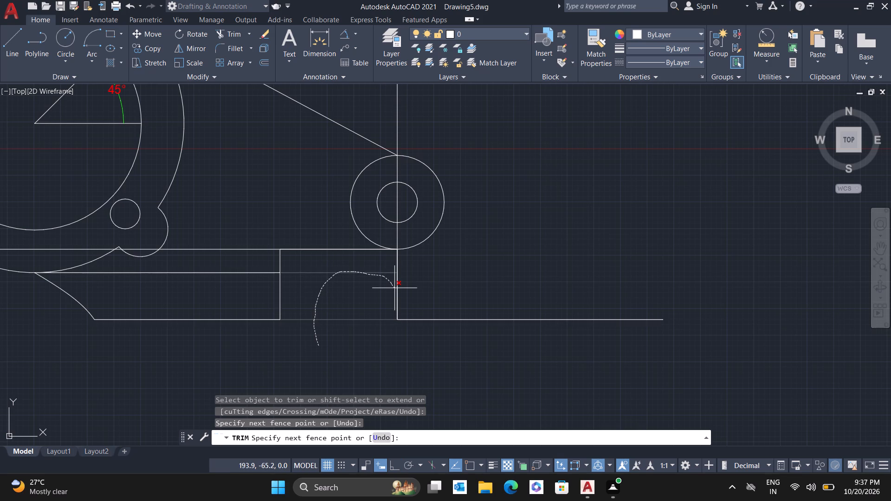
left_click_drag(395, 289, 505, 313)
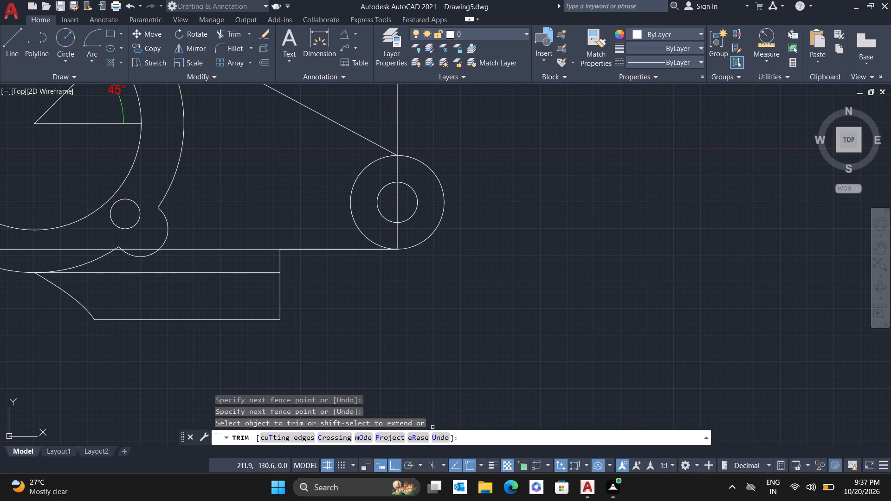
key("Escape")
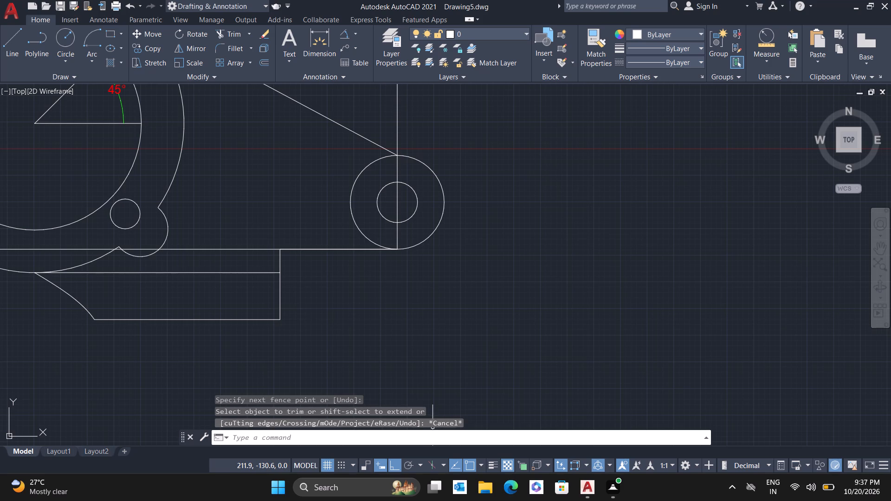
Draw three consecutive 5-long line segments leftward along the middle horizontal line, starting at its intersection with the new vertical edge.
double_click(14, 47)
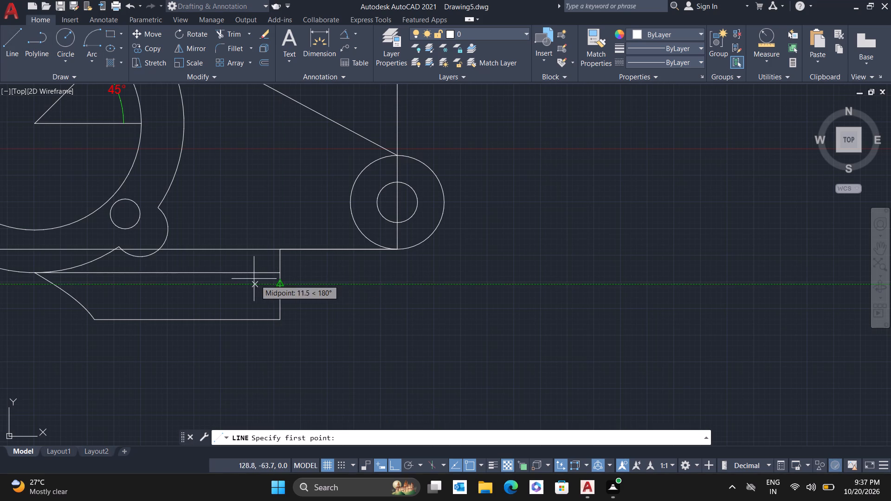
key("Escape")
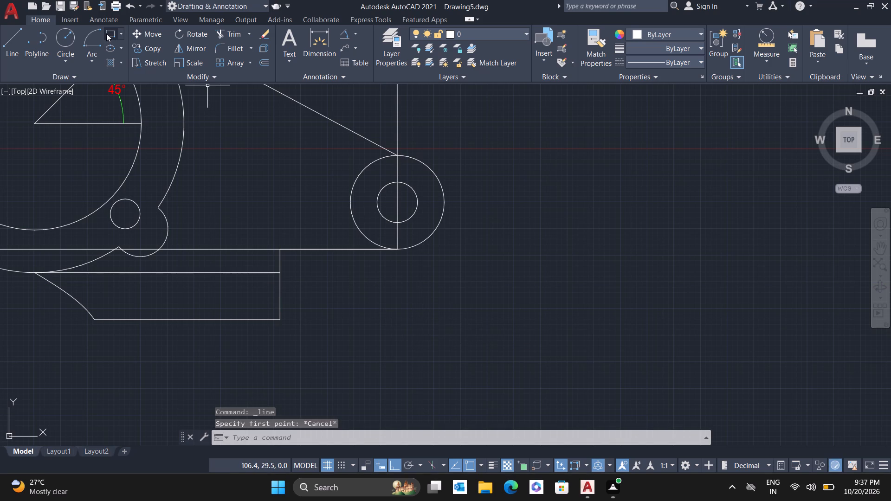
left_click(12, 43)
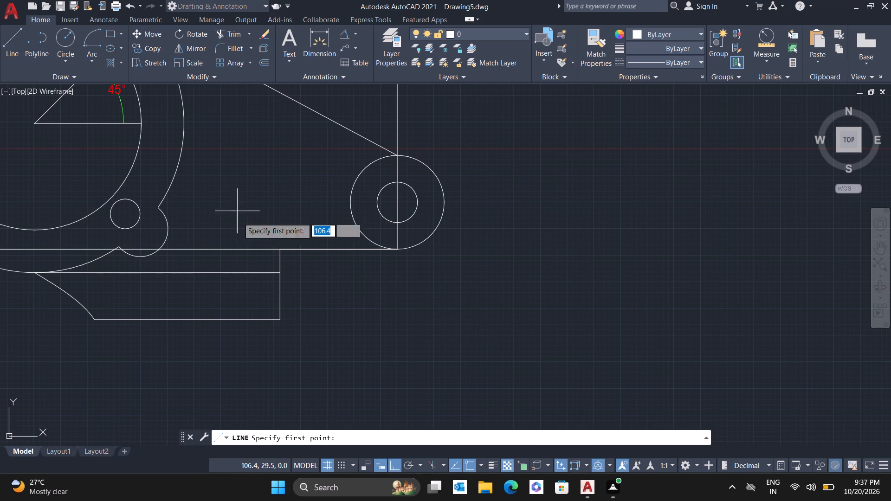
left_click(280, 275)
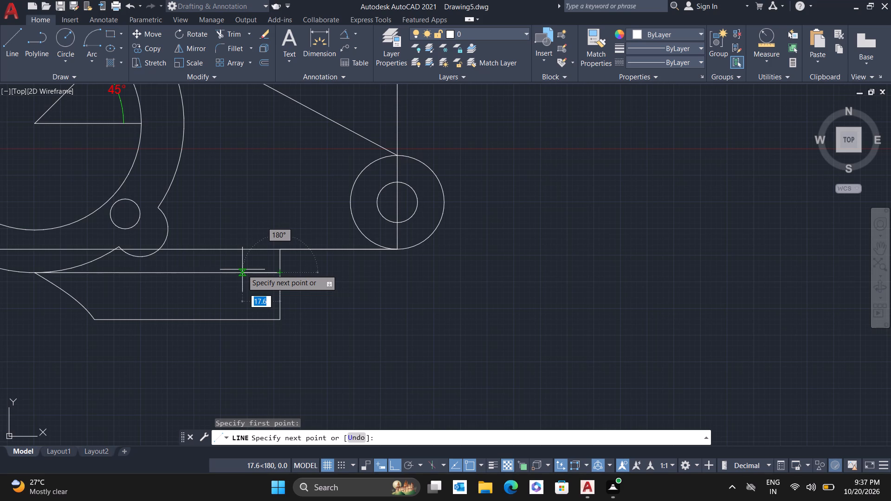
key("5")
key("Return")
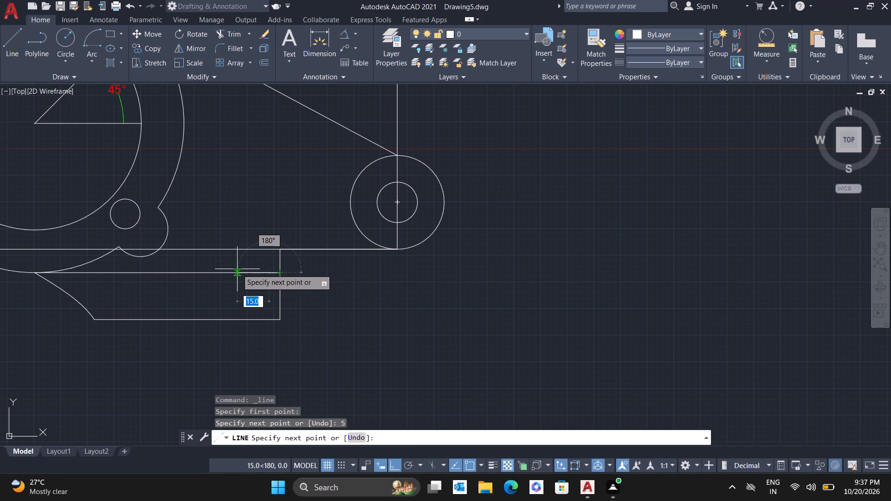
key("5")
key("Return")
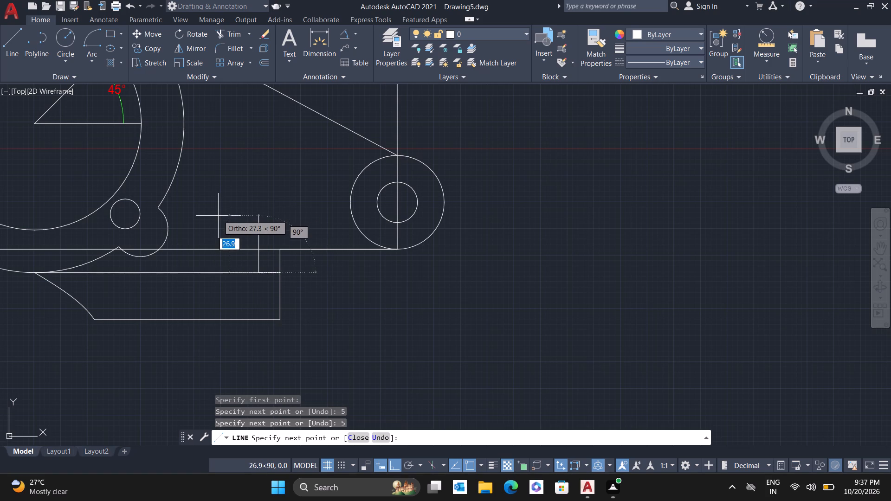
key("5")
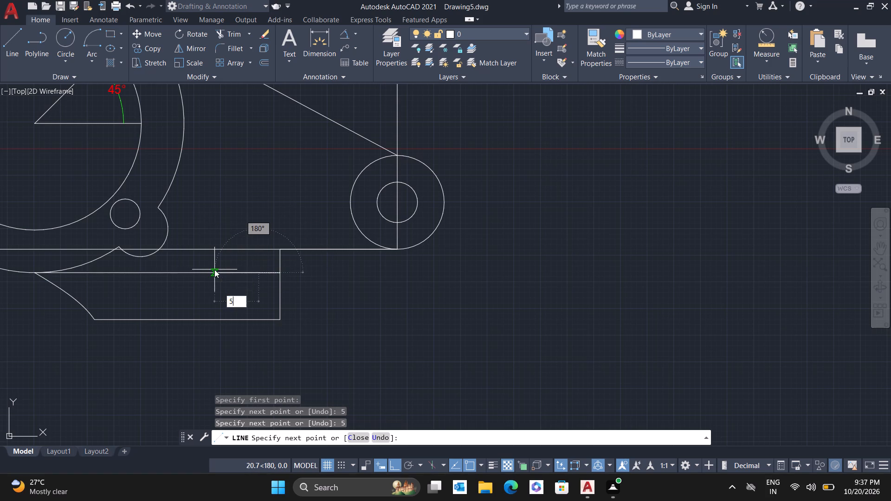
key("Return")
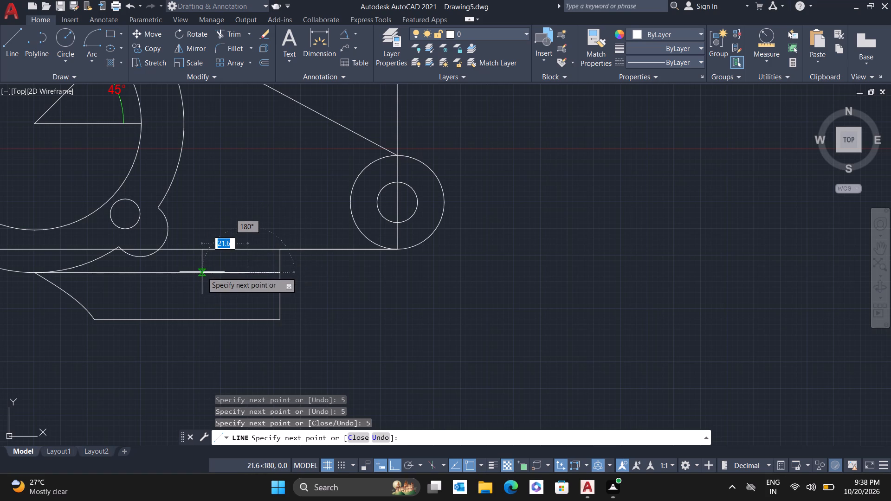
key("Escape")
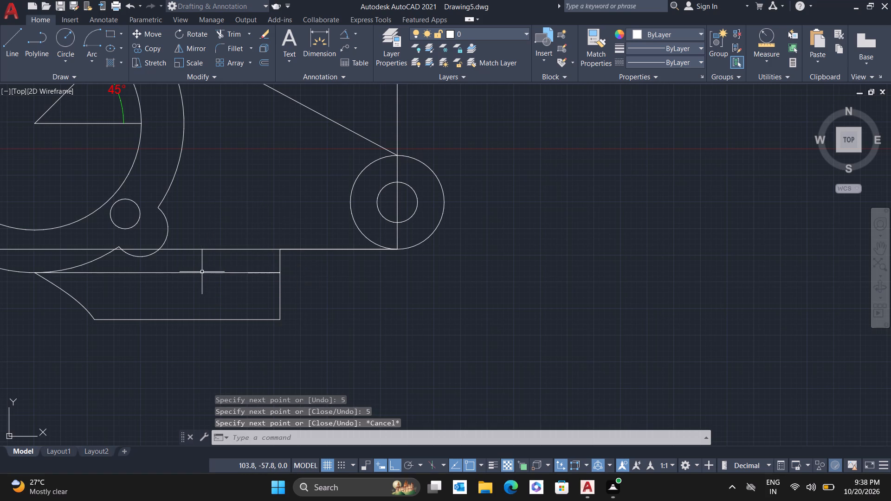
Draw a vertical line 70 long from the 140-diameter outline's right quadrant down to the middle horizontal line.
left_click(18, 47)
left_click(184, 124)
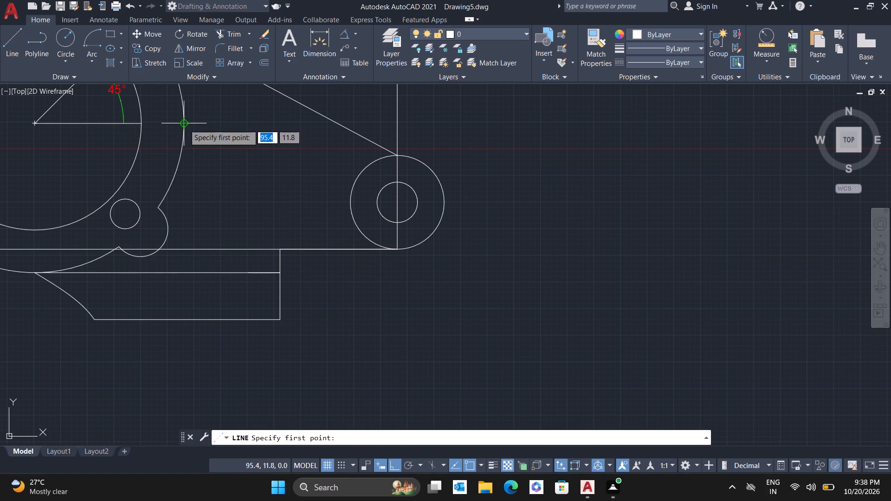
double_click(187, 271)
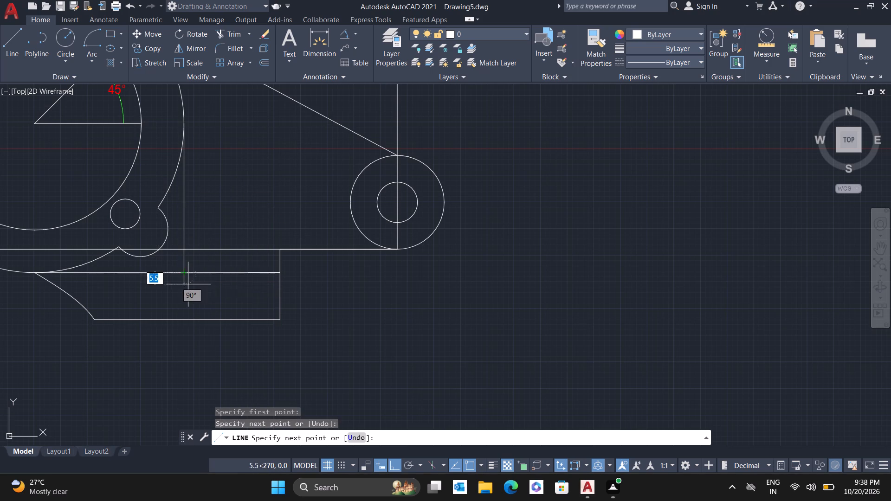
key("Escape")
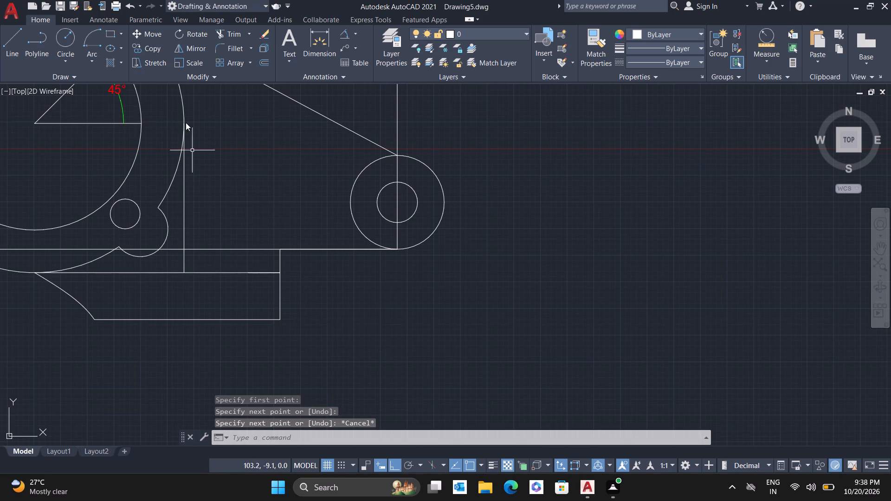
Trim the long horizontal line between the new 70-long vertical line and the lower body's right vertical edge.
left_click(225, 32)
left_click_drag(235, 217, 234, 249)
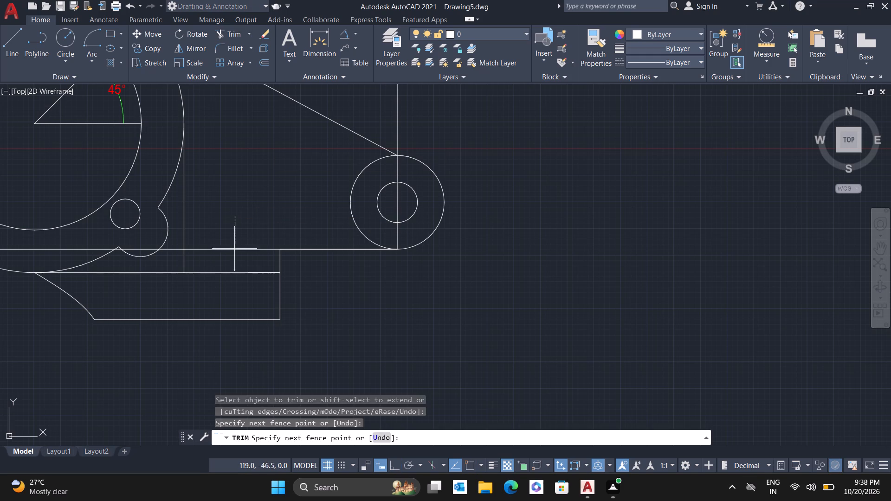
left_click_drag(234, 249, 233, 256)
key("Escape")
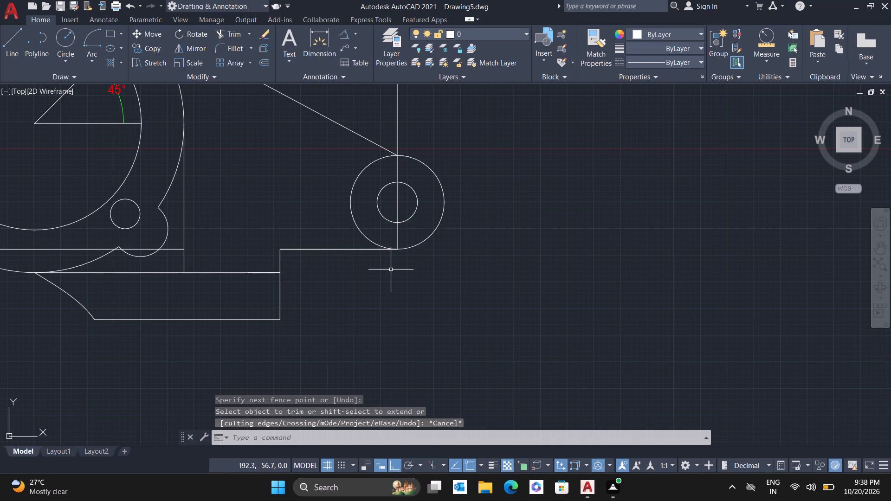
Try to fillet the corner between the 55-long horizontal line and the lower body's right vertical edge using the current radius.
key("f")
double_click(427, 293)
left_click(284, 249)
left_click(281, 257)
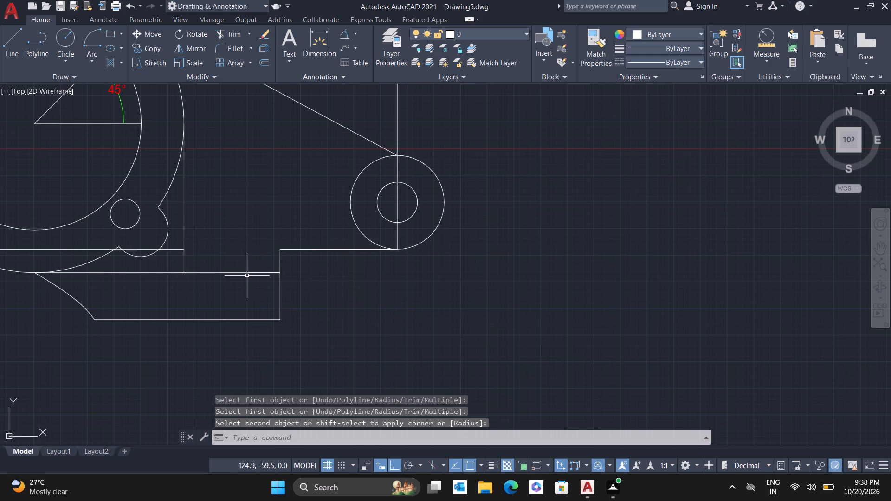
Fillet the corner between the 55-long horizontal line and the lower body's right vertical edge with radius 5.
key("f")
double_click(283, 300)
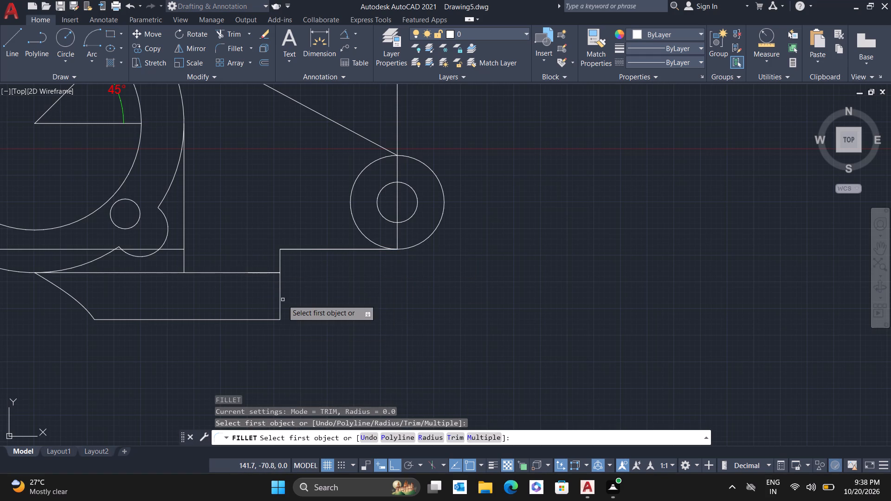
double_click(430, 432)
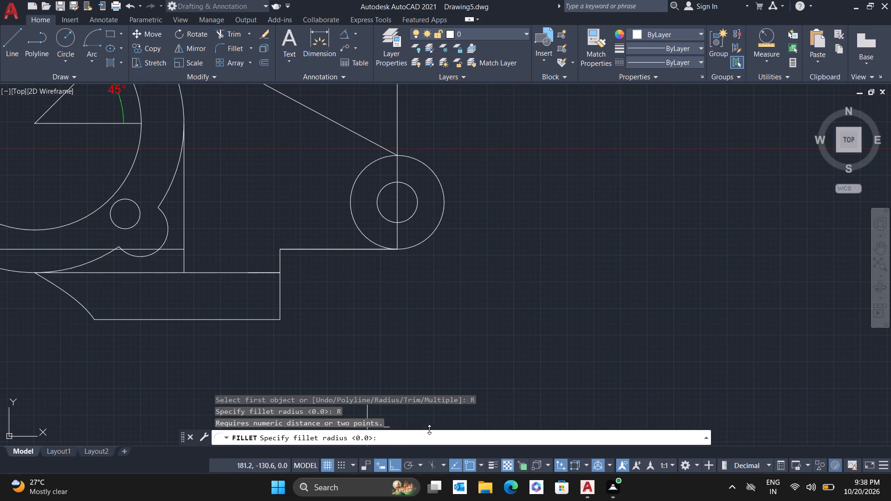
key("5")
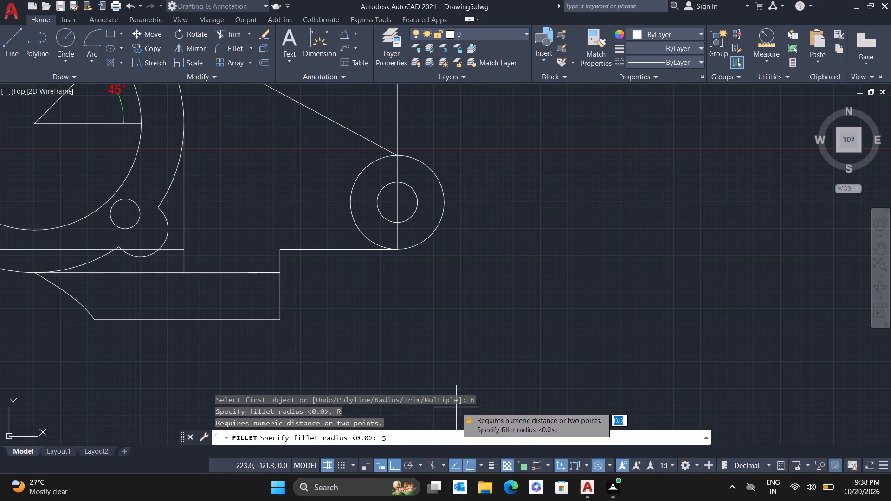
key("Return")
left_click(284, 251)
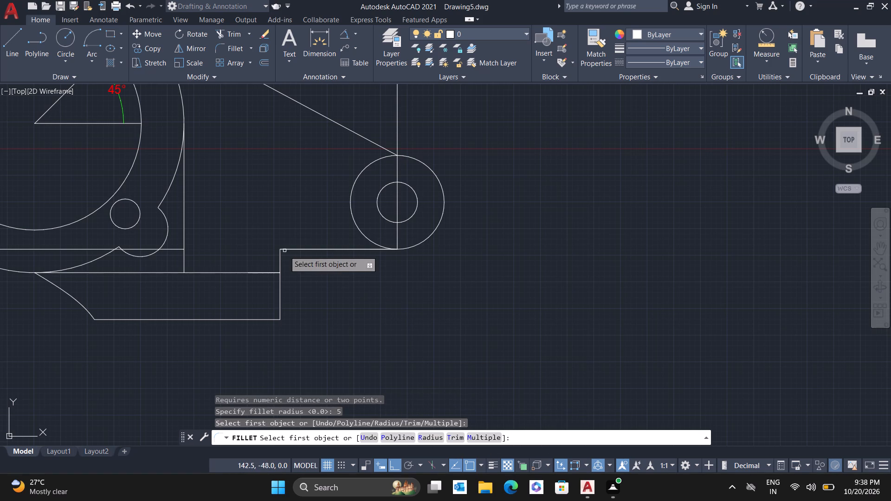
left_click(286, 249)
left_click(279, 263)
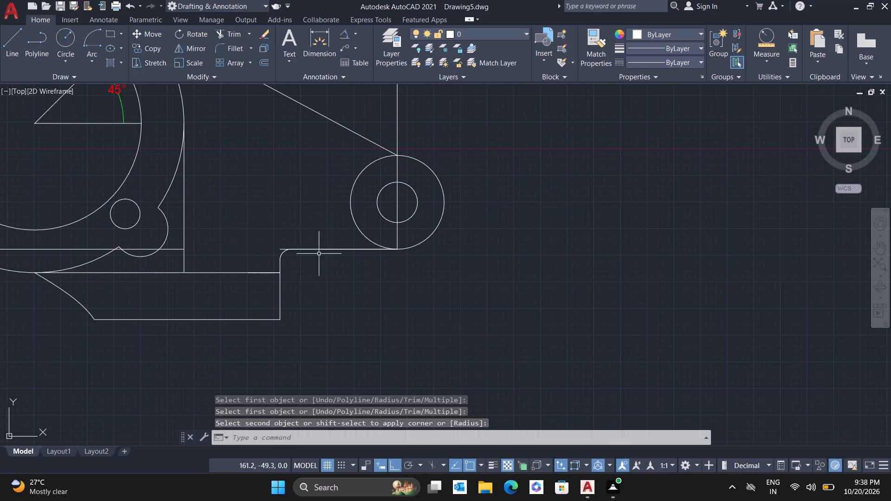
Trim the leftover stub of horizontal line projecting past the new radius-5 fillet.
scroll(301, 251, "up", 3)
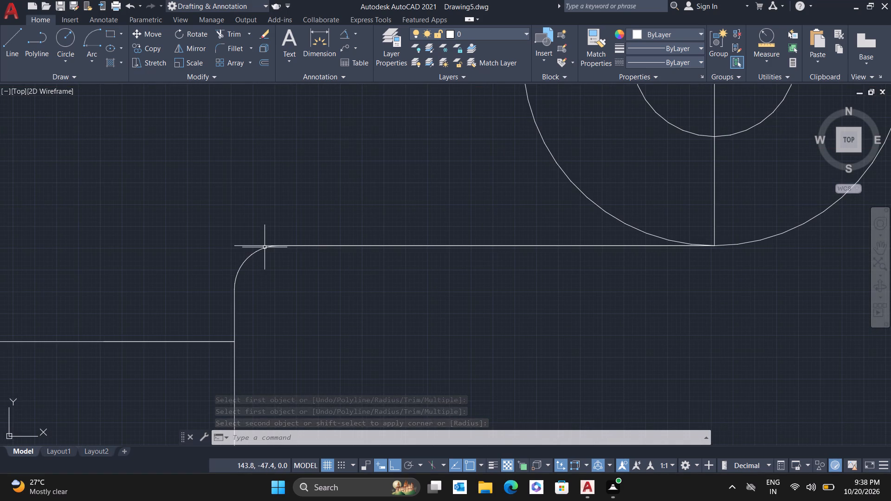
key("t")
key("r")
key("Return")
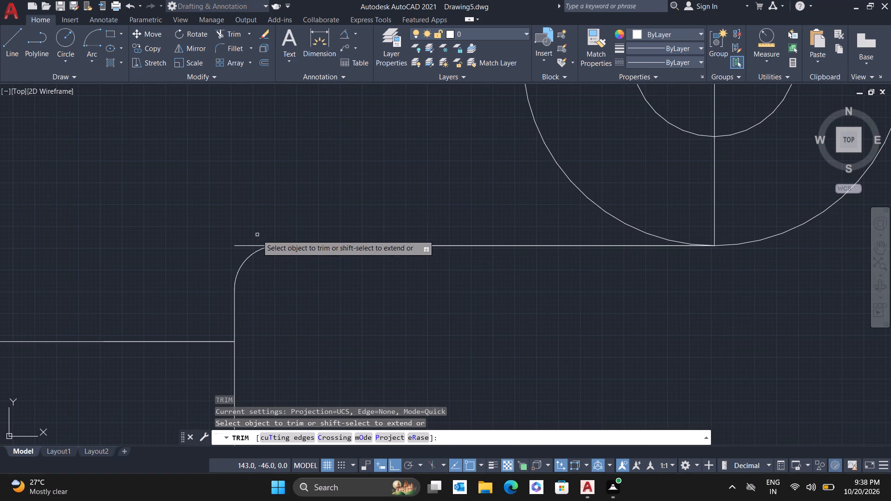
left_click_drag(255, 242, 252, 247)
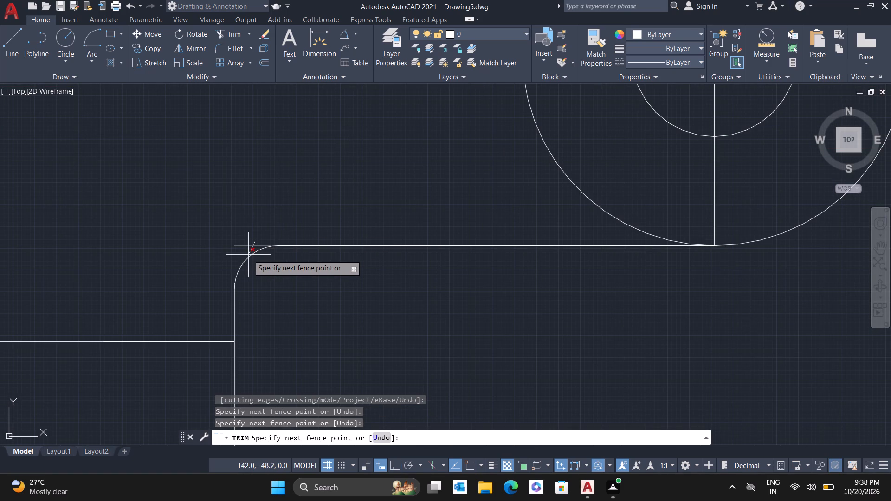
left_click(242, 252)
scroll(241, 244, "down", 3)
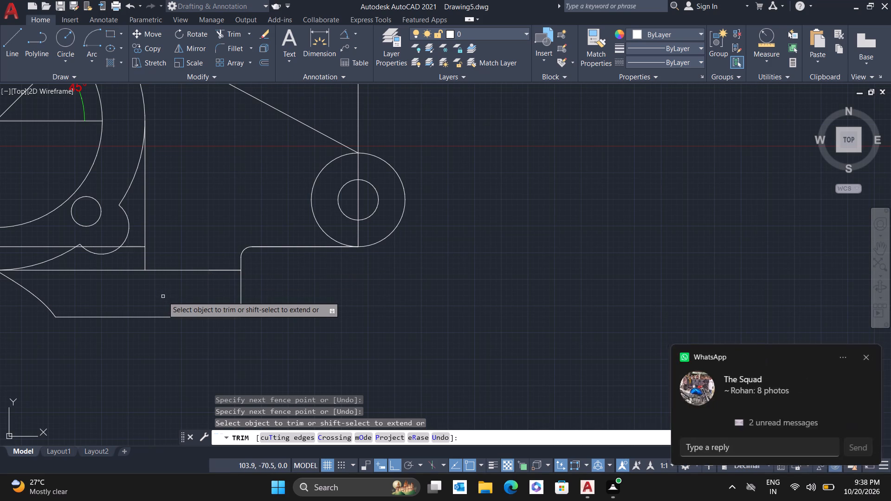
scroll(234, 272, "up", 1)
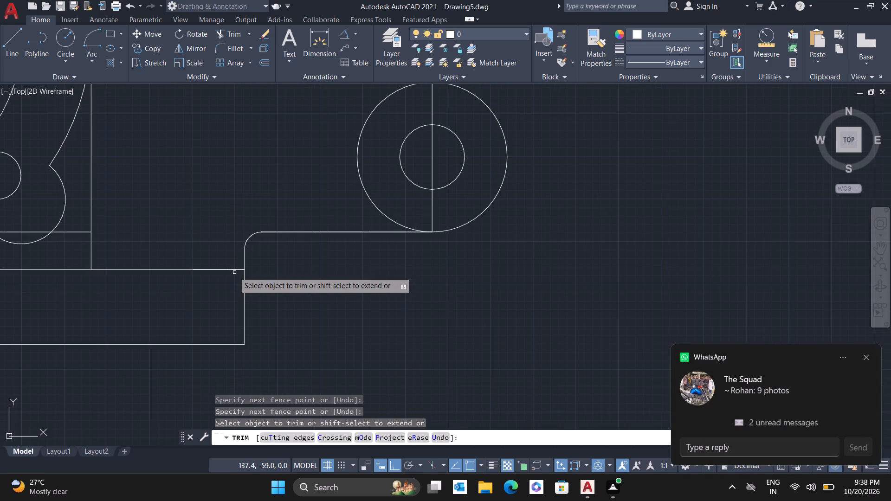
scroll(233, 282, "up", 1)
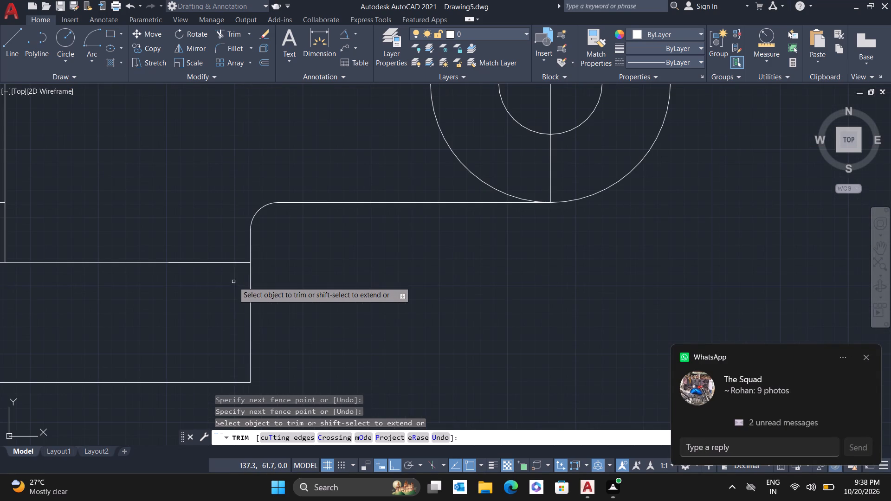
key("Escape")
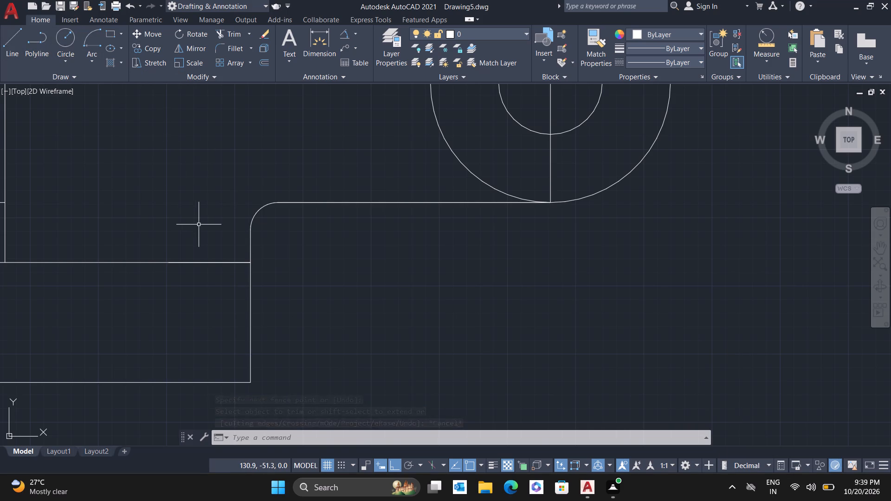
Fillet the lower body's top line and right vertical edge with the same radius of 5.
key("f")
double_click(243, 251)
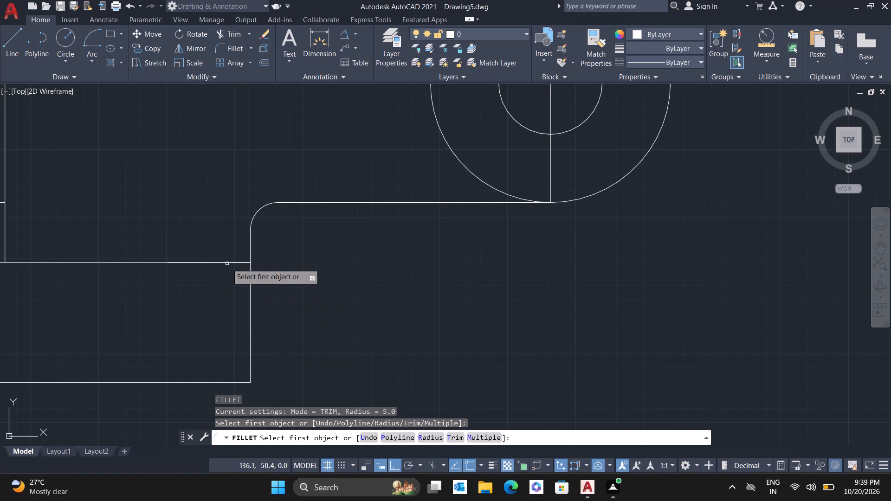
left_click(227, 263)
double_click(251, 300)
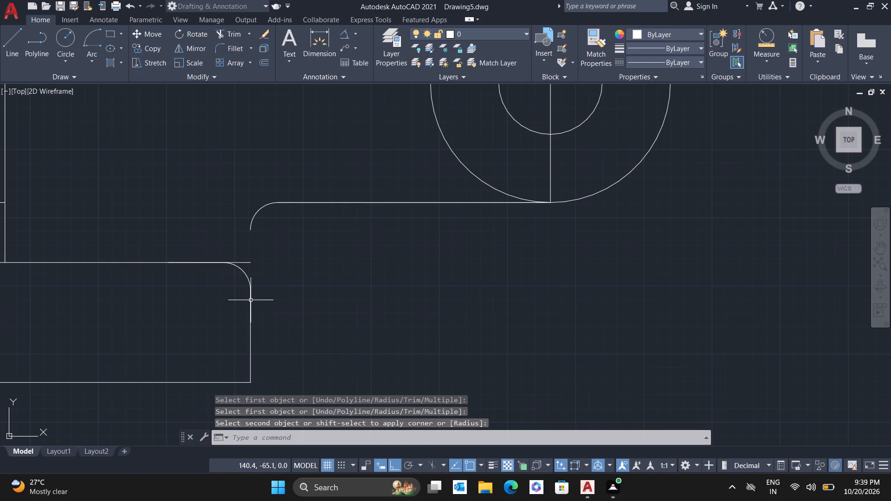
key("Escape")
left_click(247, 263)
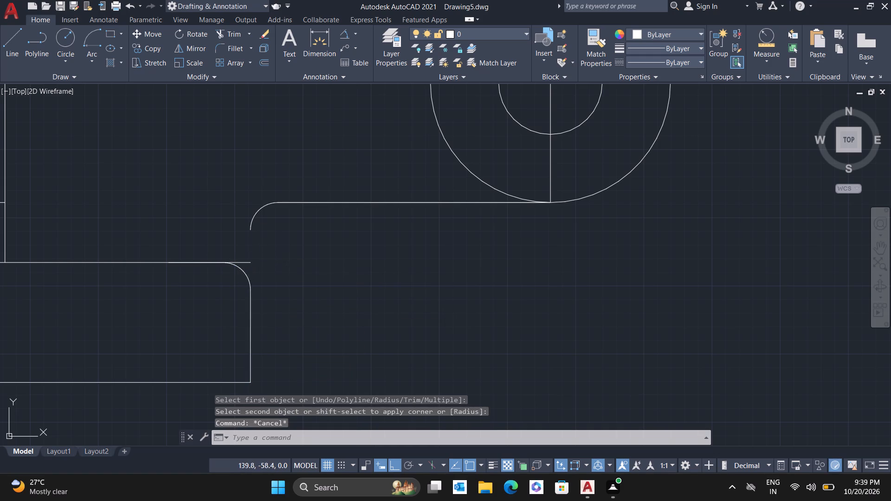
key("Escape")
Draw a vertical line from the lower end of the first fillet down to the lower body's bottom-right corner.
key("l")
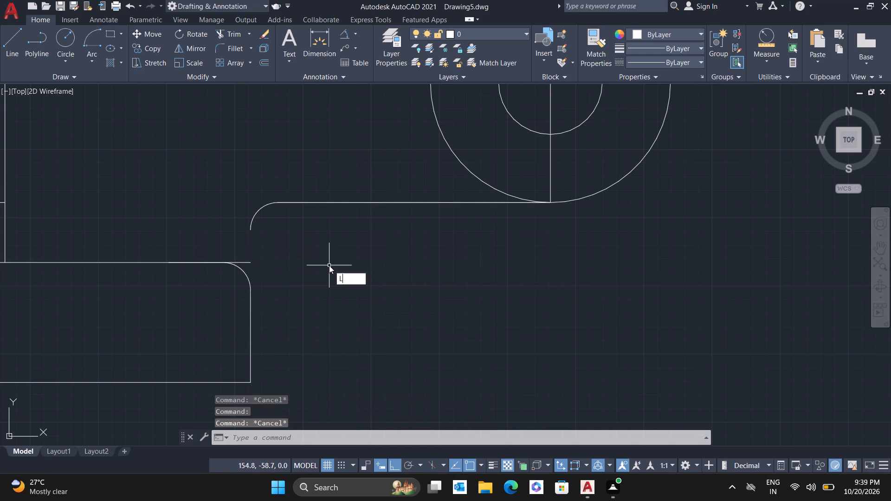
key("Return")
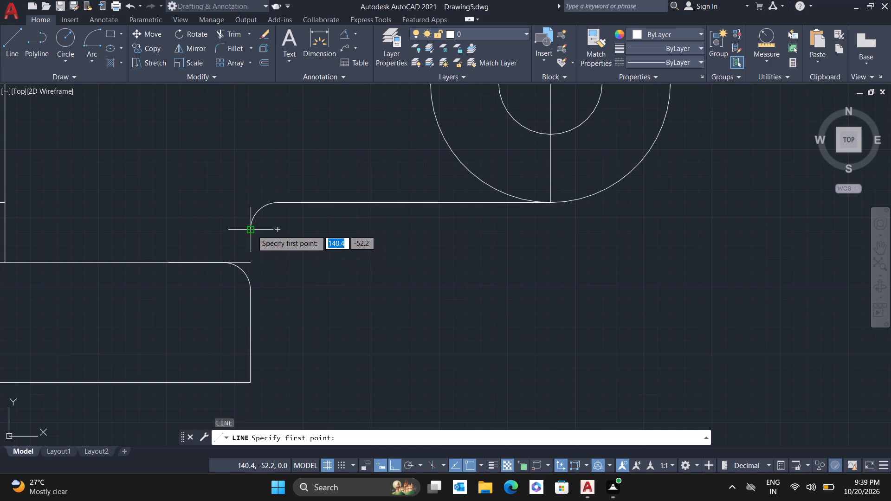
left_click(252, 230)
left_click(252, 385)
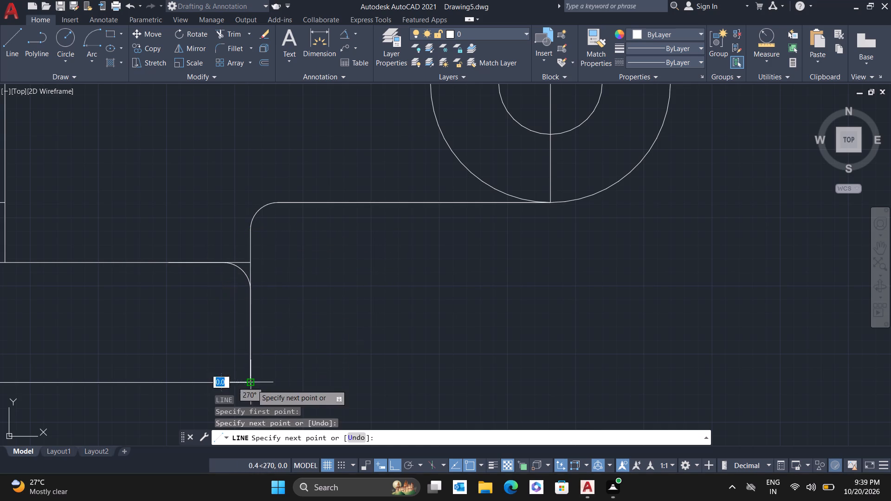
key("Escape")
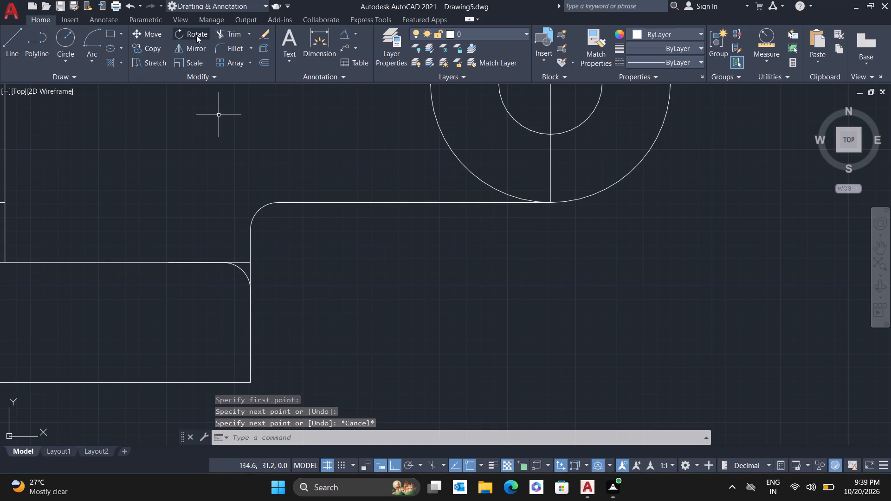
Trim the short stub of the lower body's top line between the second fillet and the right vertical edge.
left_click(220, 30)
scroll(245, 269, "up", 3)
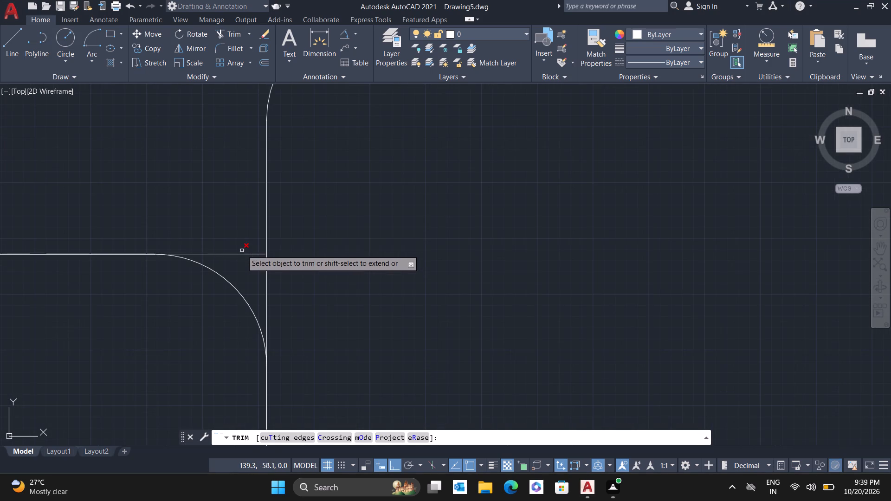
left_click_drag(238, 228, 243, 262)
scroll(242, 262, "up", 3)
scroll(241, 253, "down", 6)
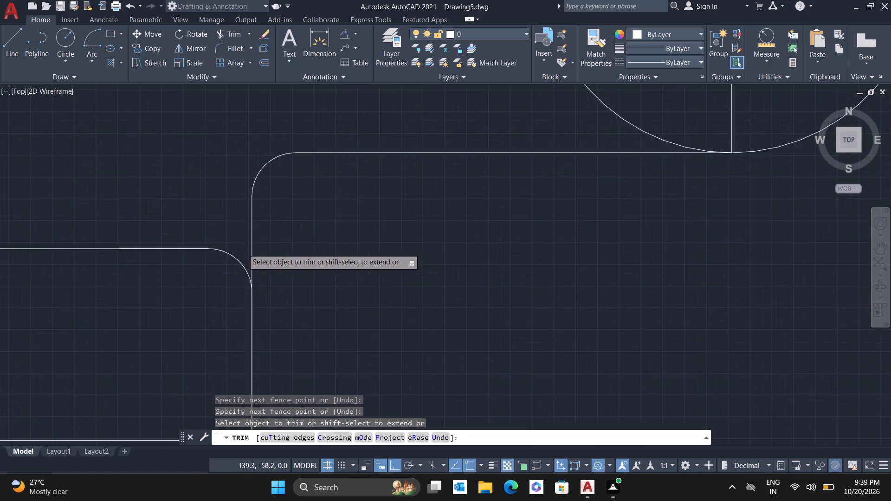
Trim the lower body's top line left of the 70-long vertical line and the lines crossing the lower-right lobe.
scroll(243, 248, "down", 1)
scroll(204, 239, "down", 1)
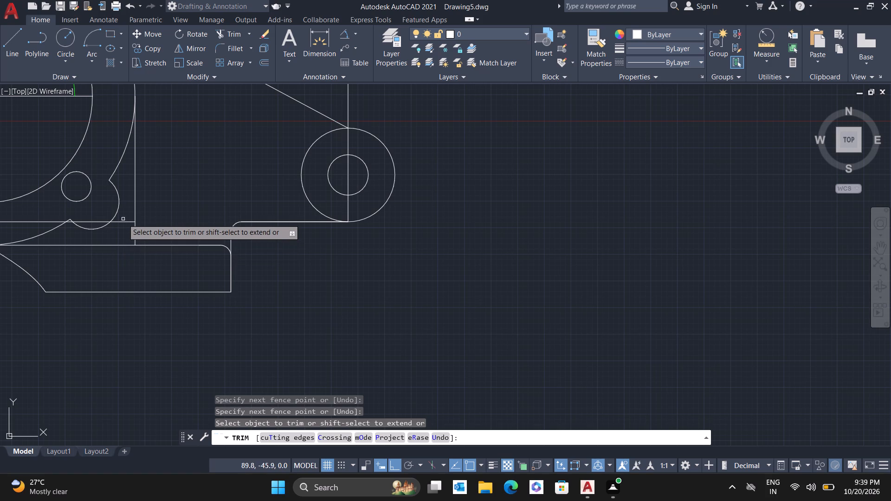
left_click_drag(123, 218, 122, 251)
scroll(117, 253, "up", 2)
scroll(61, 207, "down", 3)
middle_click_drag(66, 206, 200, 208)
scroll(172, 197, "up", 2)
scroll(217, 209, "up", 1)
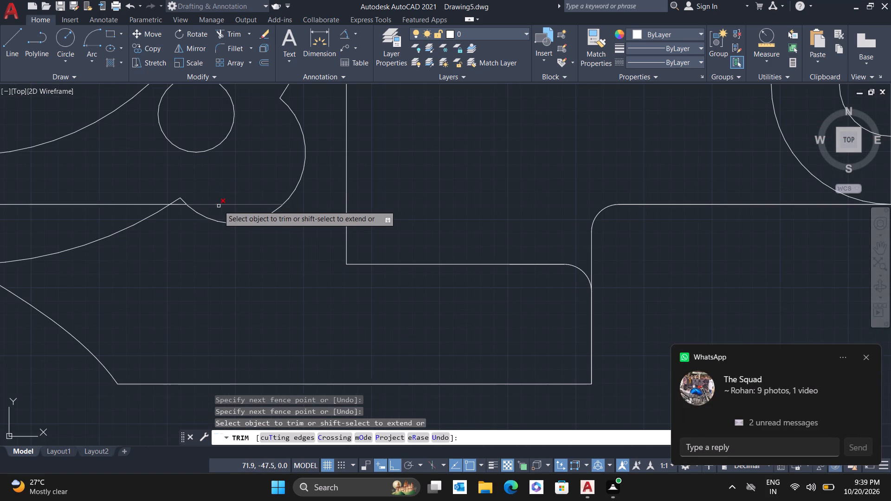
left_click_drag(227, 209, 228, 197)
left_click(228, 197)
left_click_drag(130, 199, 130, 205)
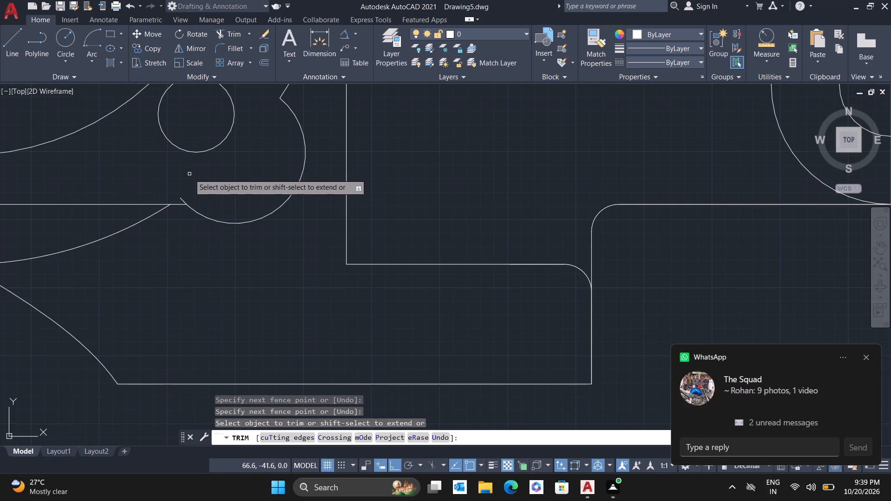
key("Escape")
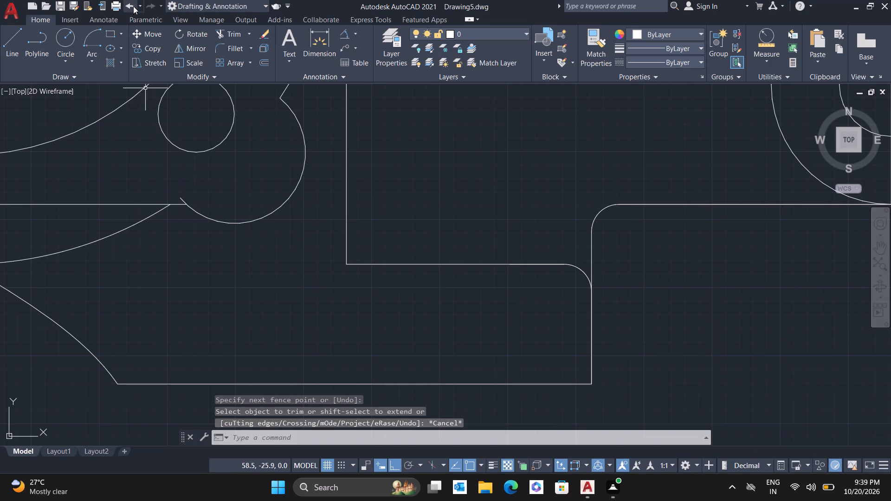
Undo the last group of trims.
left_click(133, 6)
Trim the lower body's top line to the left of the 70-long vertical line.
scroll(203, 256, "down", 2)
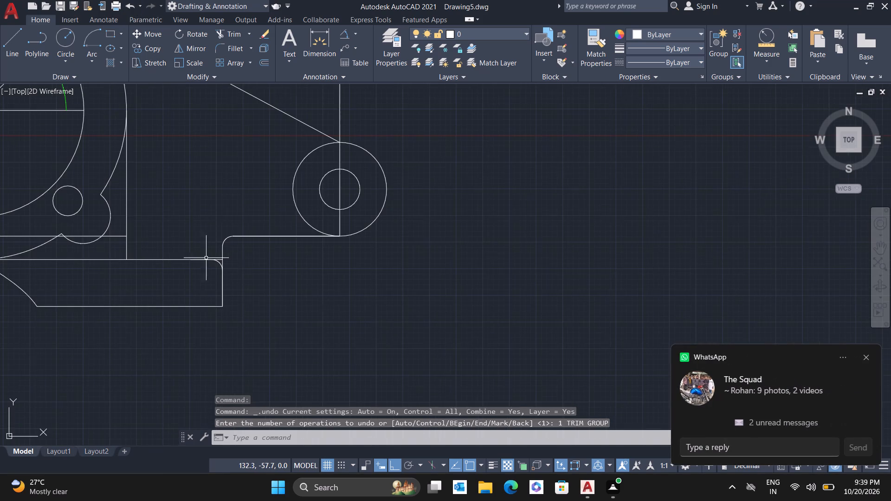
middle_click_drag(213, 255, 384, 263)
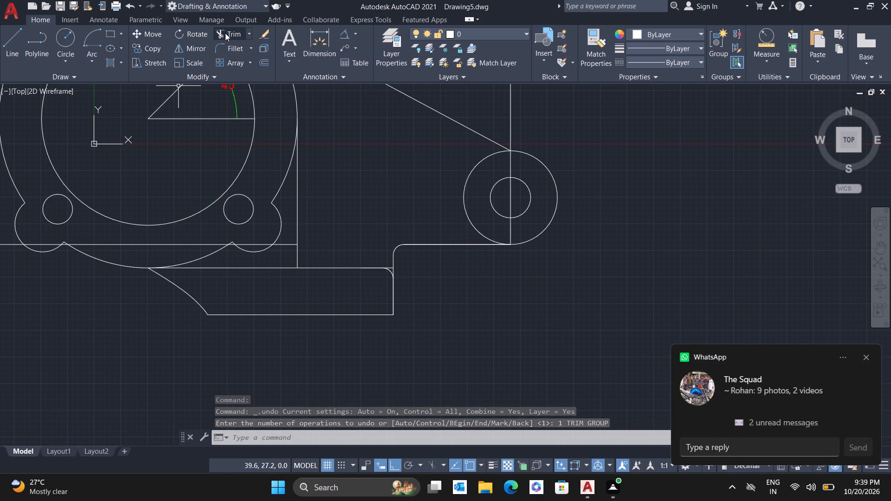
left_click(225, 32)
left_click_drag(279, 257, 278, 277)
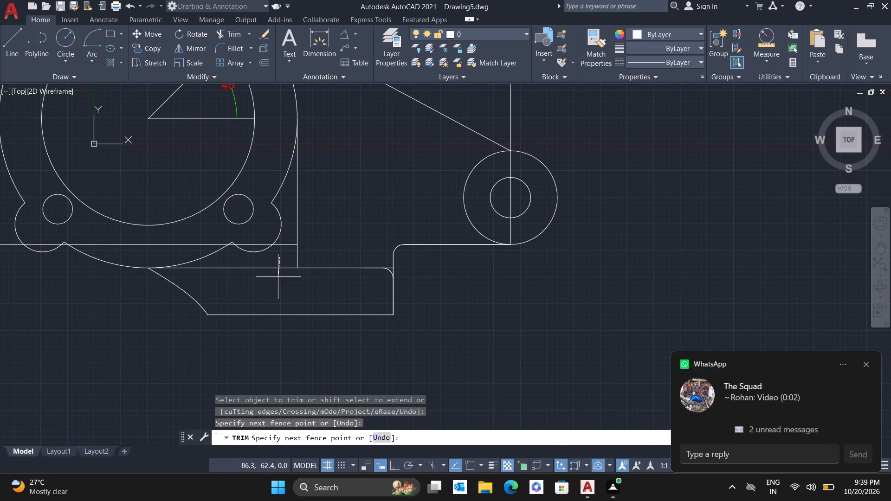
left_click_drag(278, 277, 278, 277)
left_click(278, 277)
scroll(239, 248, "down", 2)
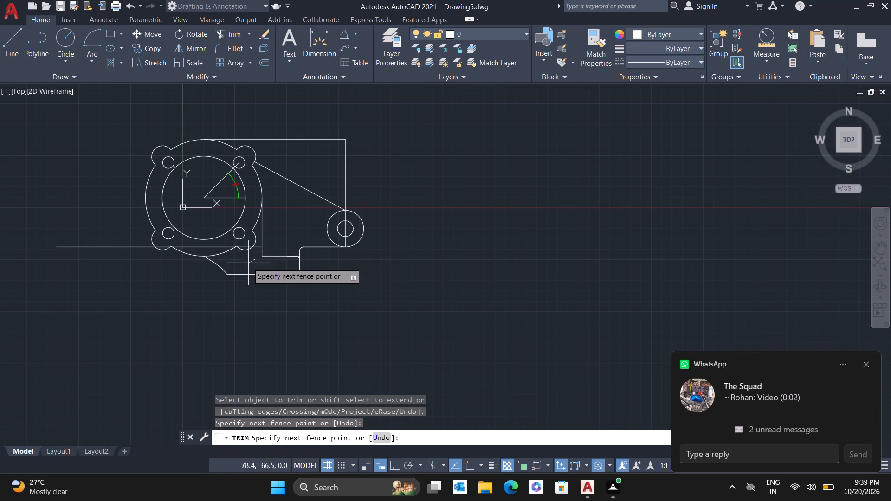
left_click(249, 263)
scroll(240, 245, "down", 2)
Trim the middle horizontal line inside the 140-diameter outline, across the lower-right lobe, and up to the 70-long vertical line.
scroll(242, 250, "up", 6)
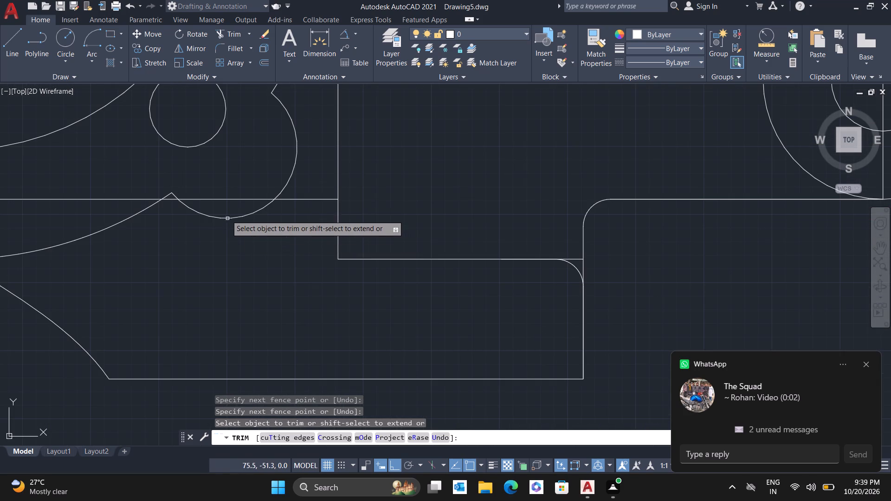
left_click(224, 207)
left_click_drag(226, 198, 227, 193)
left_click(227, 193)
left_click(219, 191)
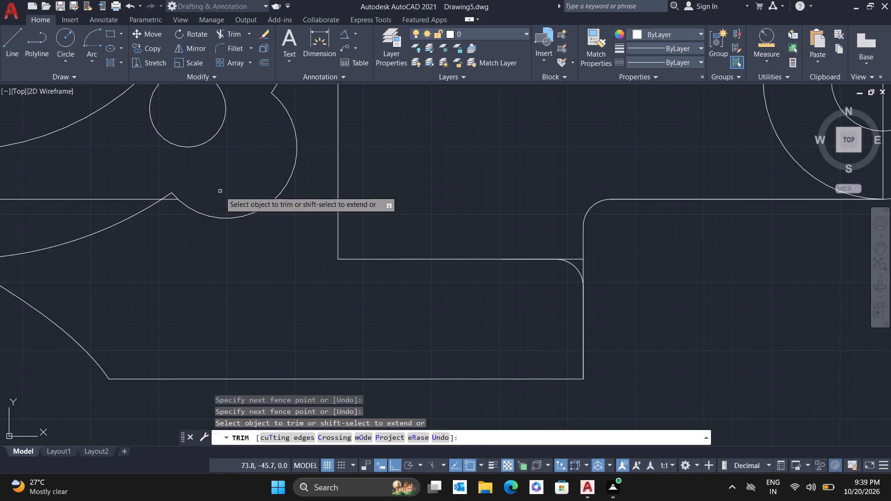
scroll(165, 205, "up", 3)
left_click_drag(190, 174, 189, 192)
left_click_drag(110, 168, 100, 191)
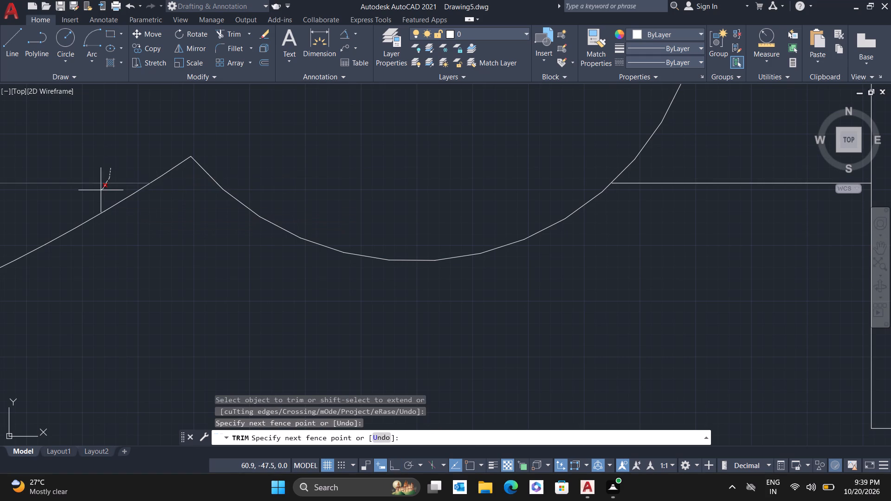
left_click_drag(687, 169, 693, 202)
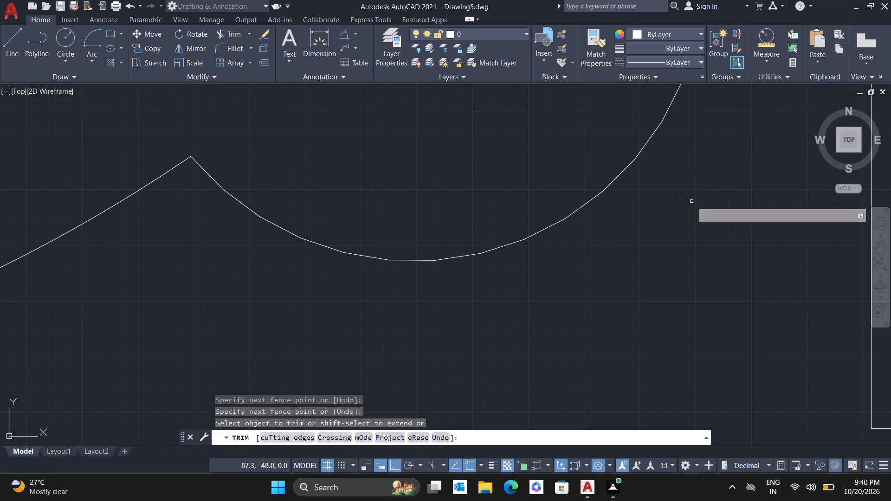
Trim the remaining middle horizontal line inside the 140-diameter outline, across the lower-left lobe, and beyond that lobe.
scroll(691, 201, "down", 5)
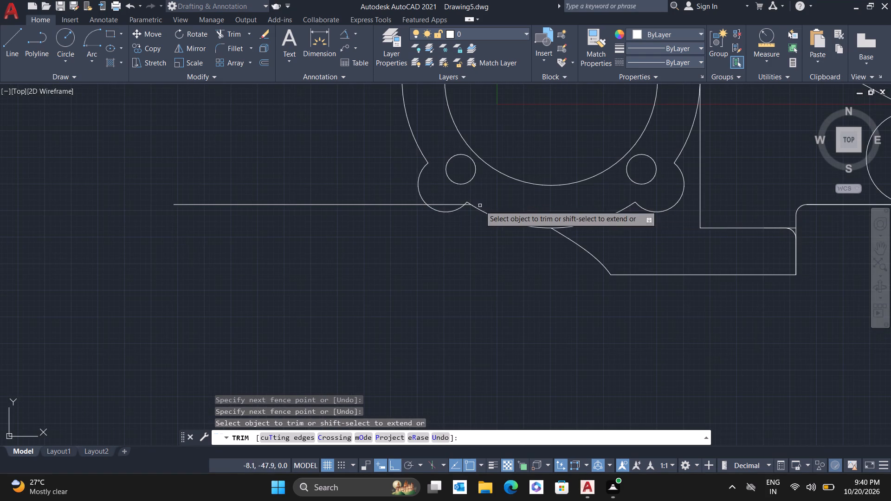
scroll(480, 206, "up", 4)
left_click(412, 197)
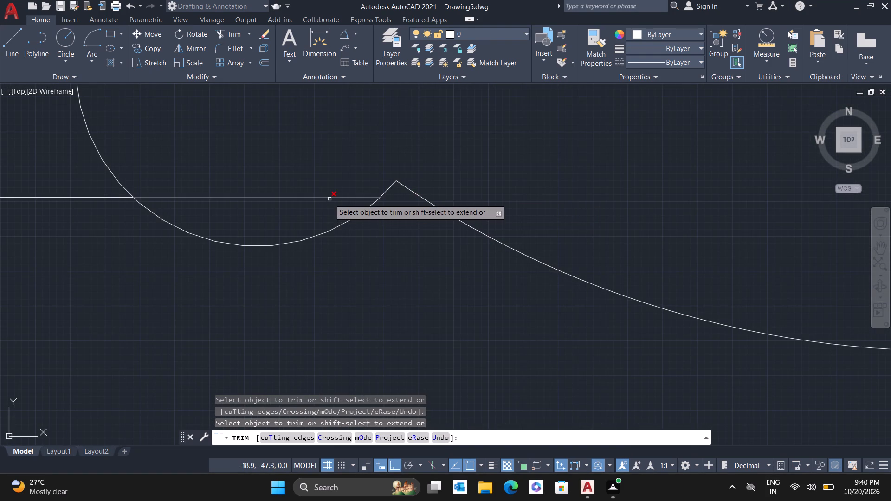
left_click(329, 199)
scroll(255, 213, "down", 2)
left_click(178, 207)
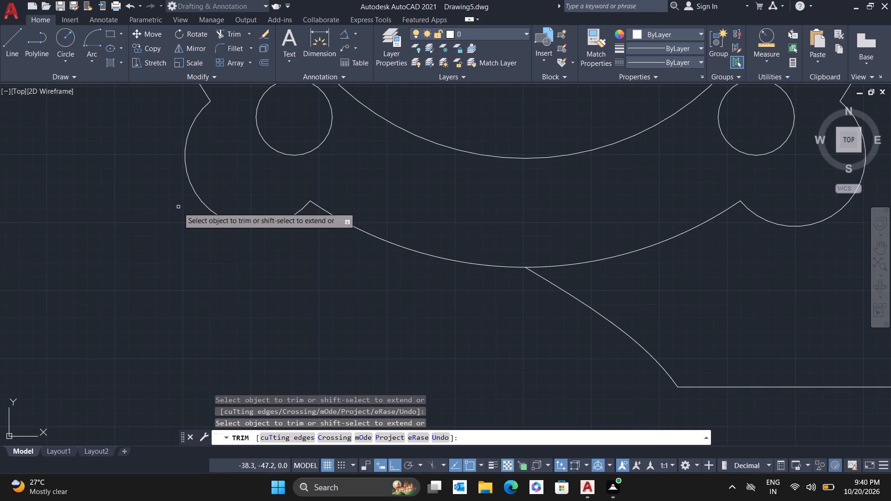
Trim away the vertical construction line above the boss and through its 44- and 19-diameter circles.
scroll(189, 217, "down", 4)
scroll(325, 200, "up", 1)
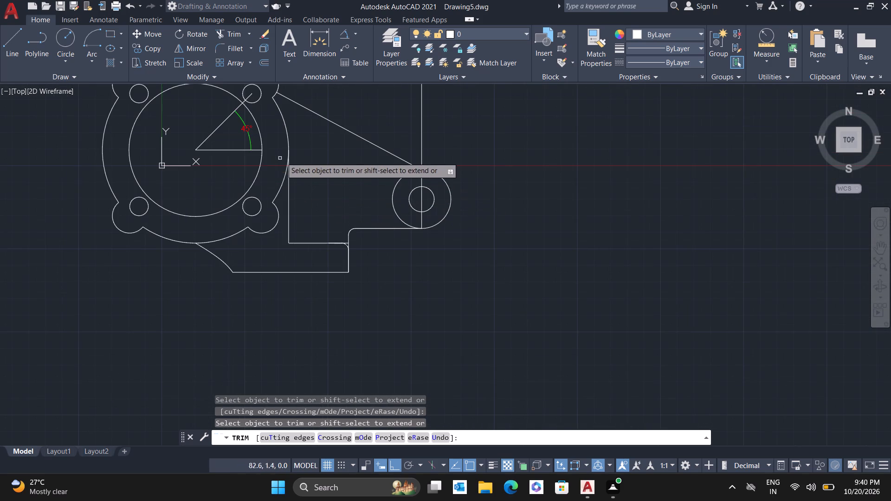
middle_click_drag(331, 141, 270, 220)
left_click(313, 136)
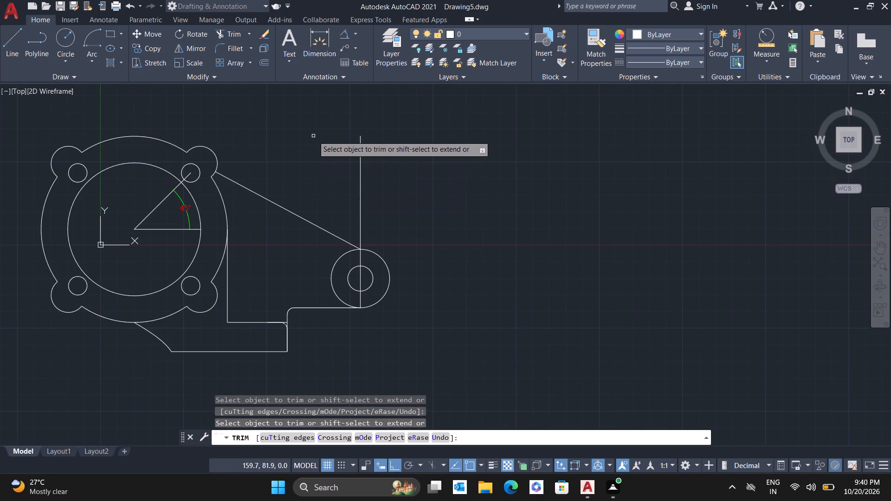
left_click(362, 175)
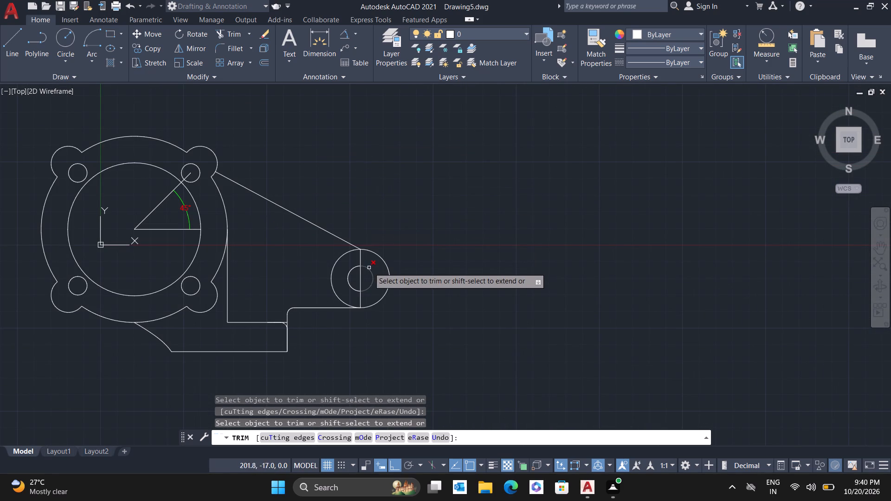
left_click(361, 256)
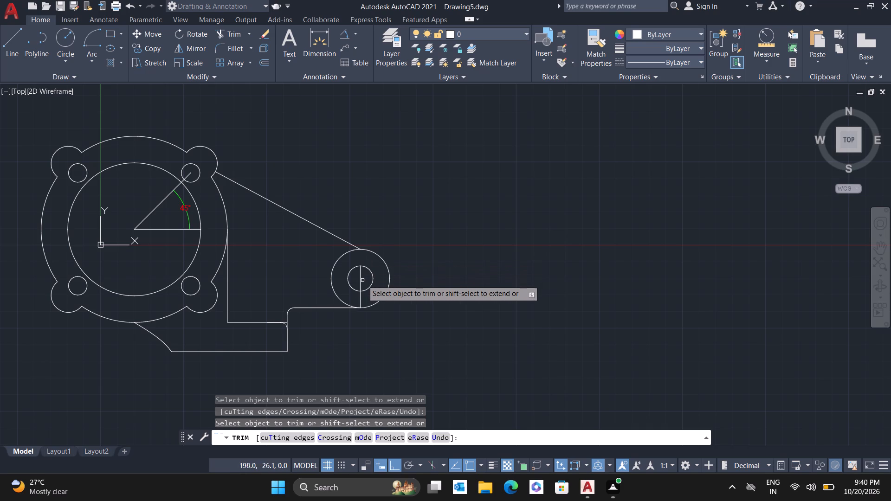
left_click(360, 280)
double_click(361, 298)
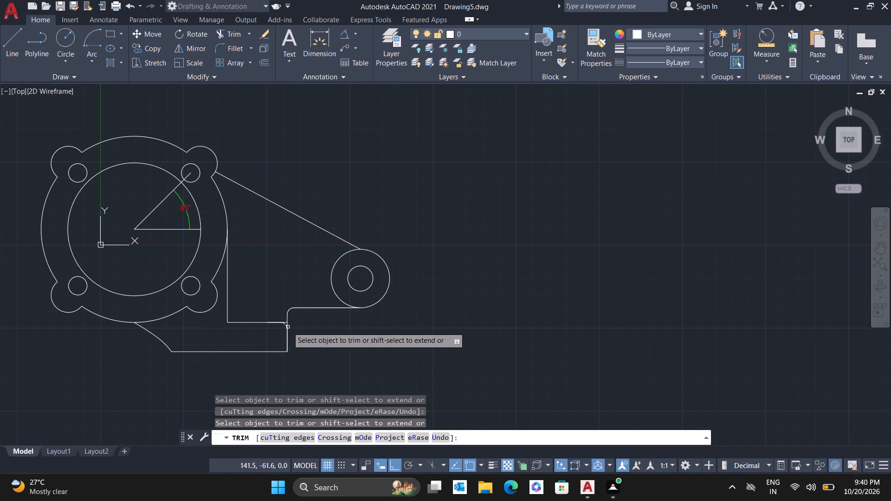
Trim the horizontal line's leftover end beyond the lower radius-5 fillet at the step corner.
scroll(285, 324, "up", 3)
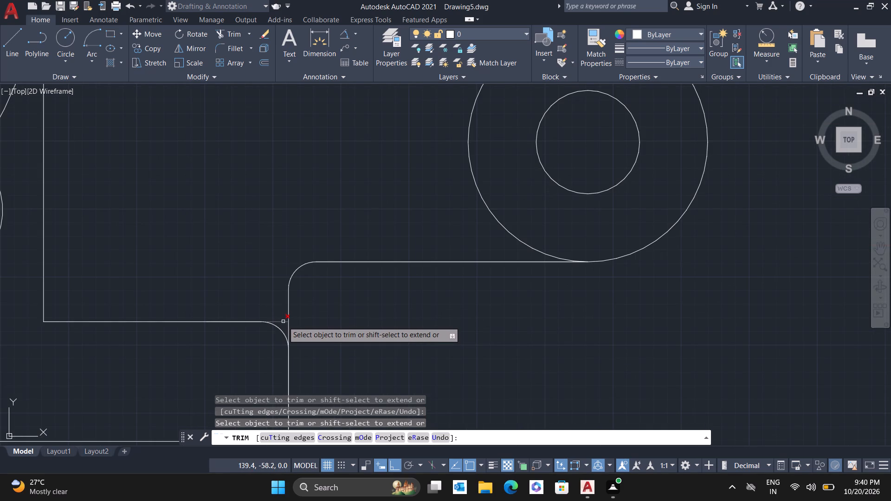
left_click(283, 321)
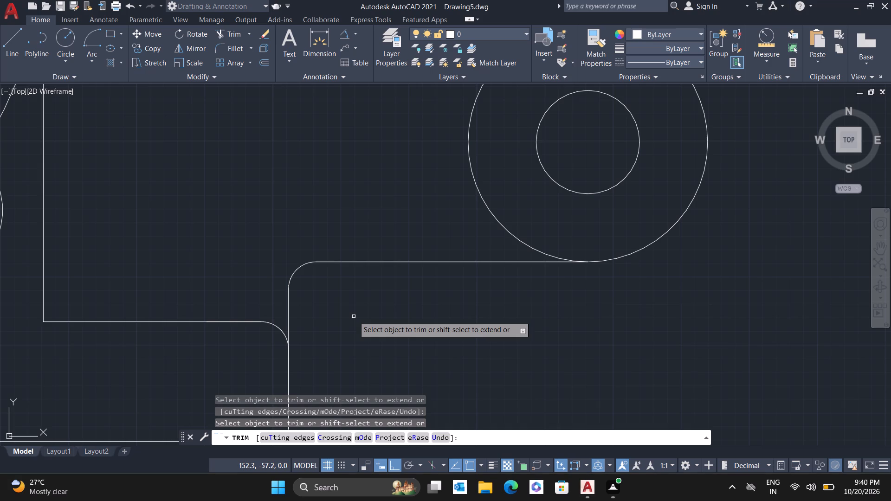
key("Escape")
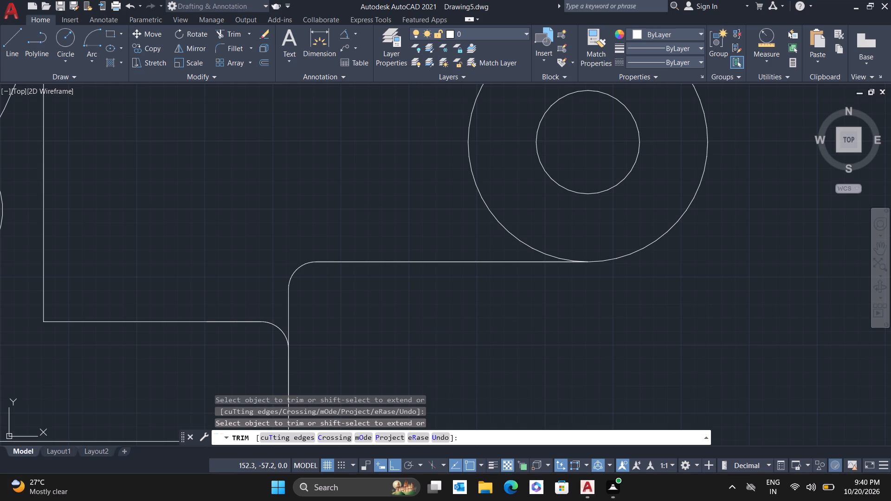
Fillet the inside corner between the 70-long vertical line and the lower body's top horizontal line with radius 10.
key("f")
left_click(380, 335)
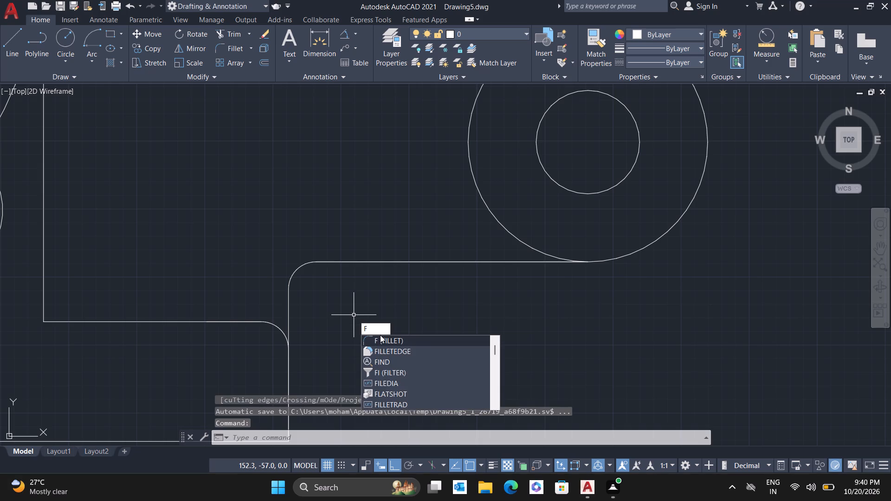
left_click(381, 336)
double_click(425, 436)
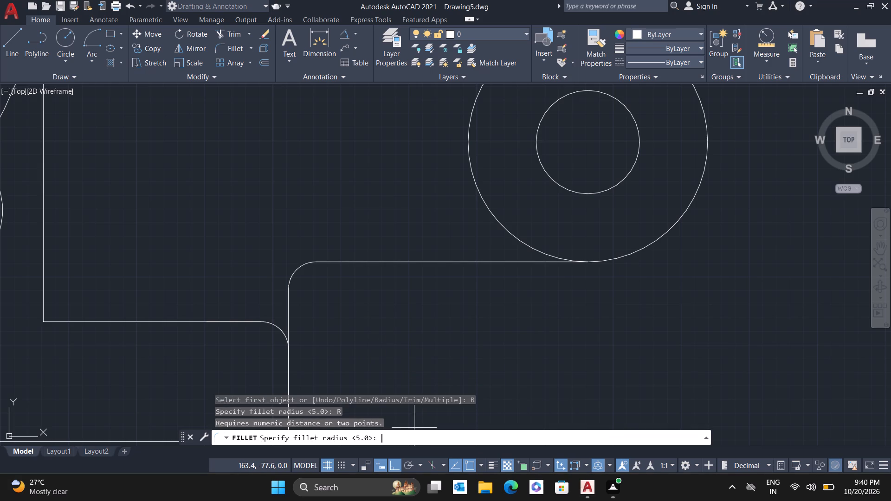
key("1")
key("0")
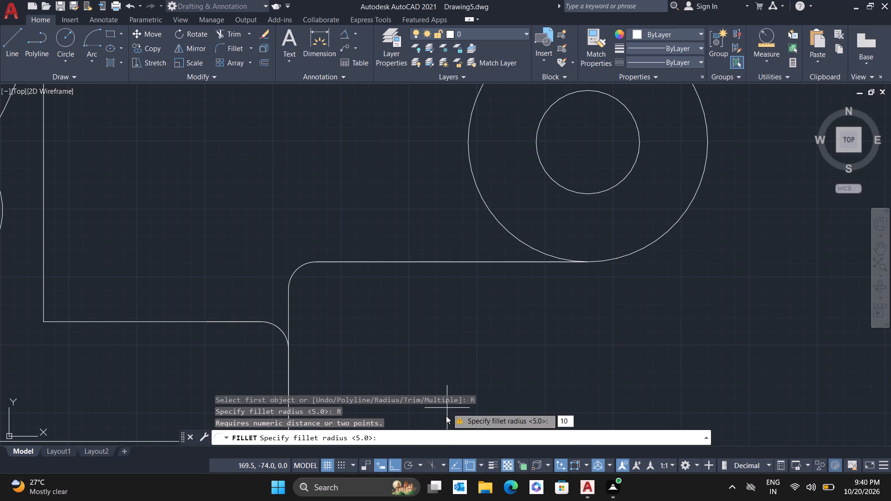
key("Return")
left_click(42, 292)
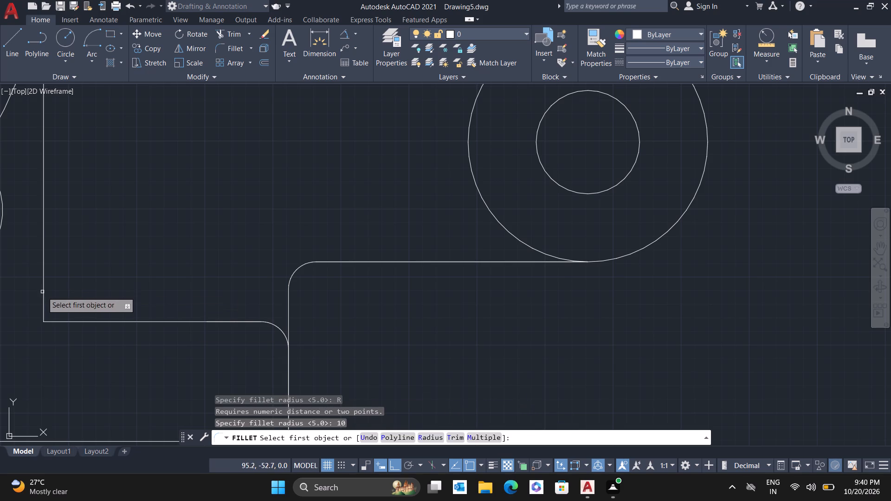
left_click(57, 321)
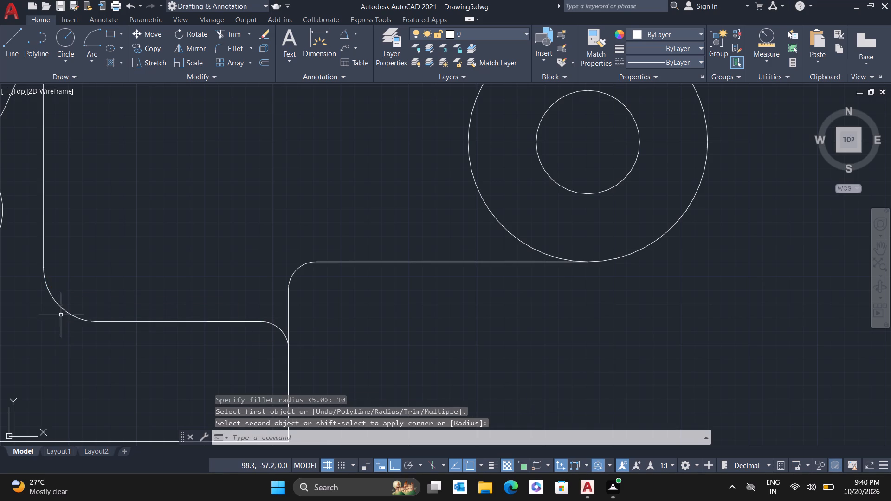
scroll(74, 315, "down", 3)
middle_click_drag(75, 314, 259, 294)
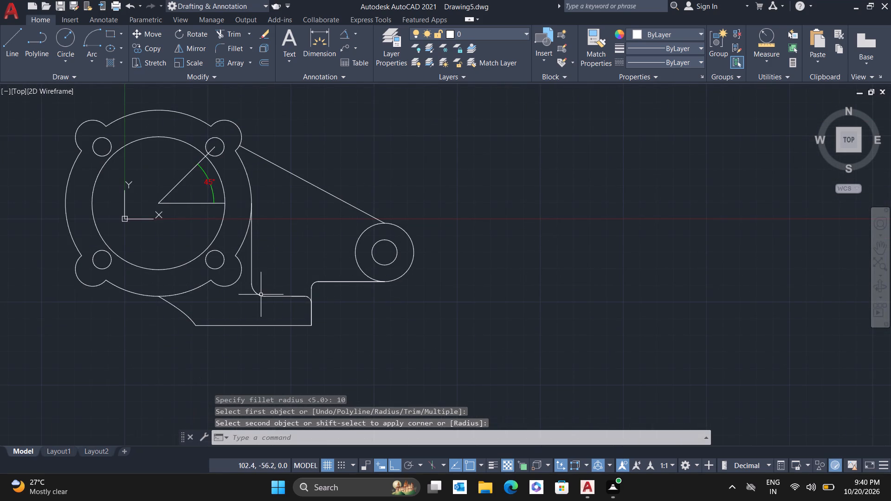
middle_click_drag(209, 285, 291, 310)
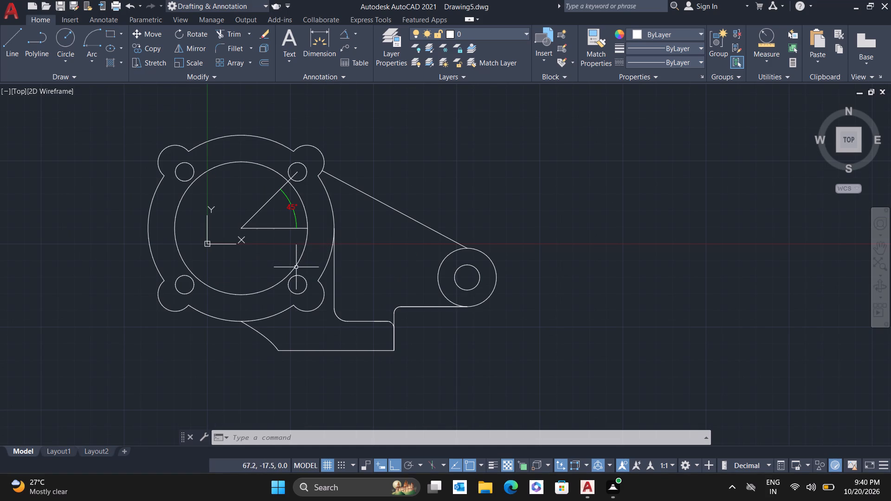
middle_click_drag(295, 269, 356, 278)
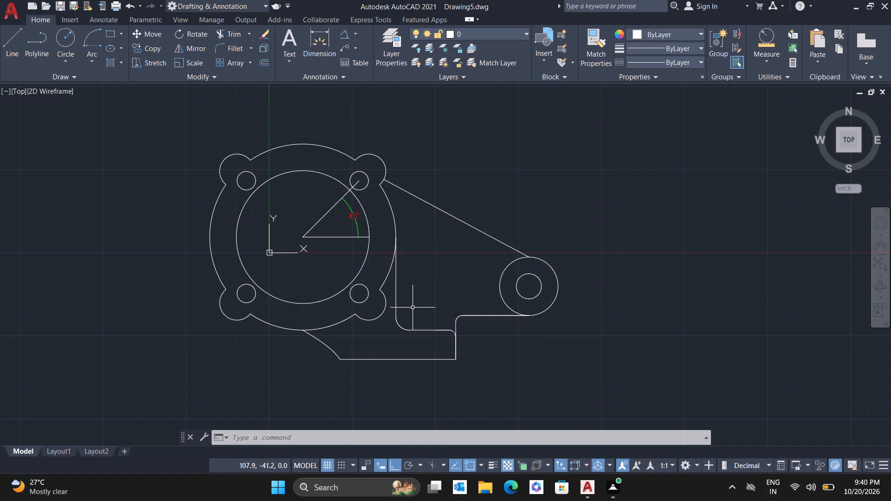
Save the drawing in Documents, naming the file with the author's name followed by PROJECT 5.
key("ctrl+s")
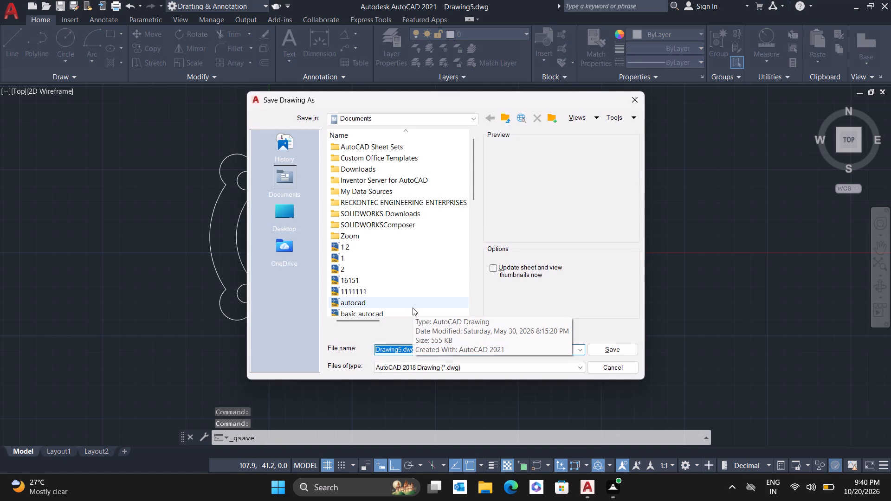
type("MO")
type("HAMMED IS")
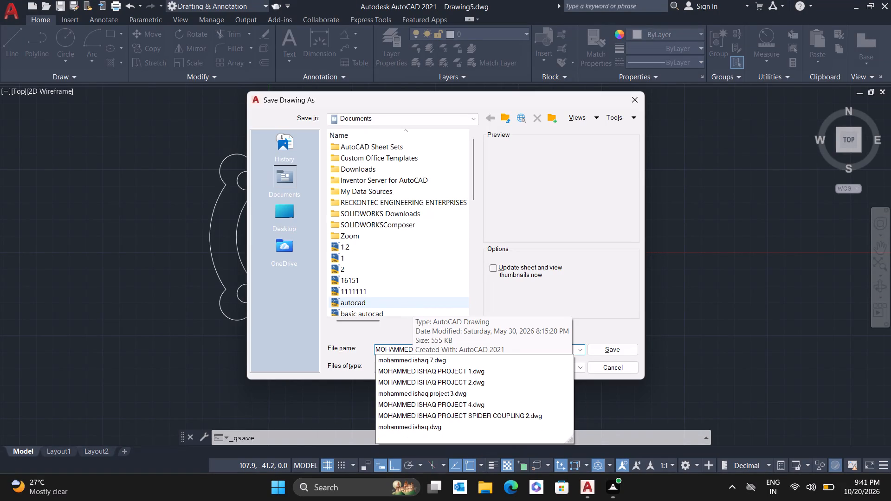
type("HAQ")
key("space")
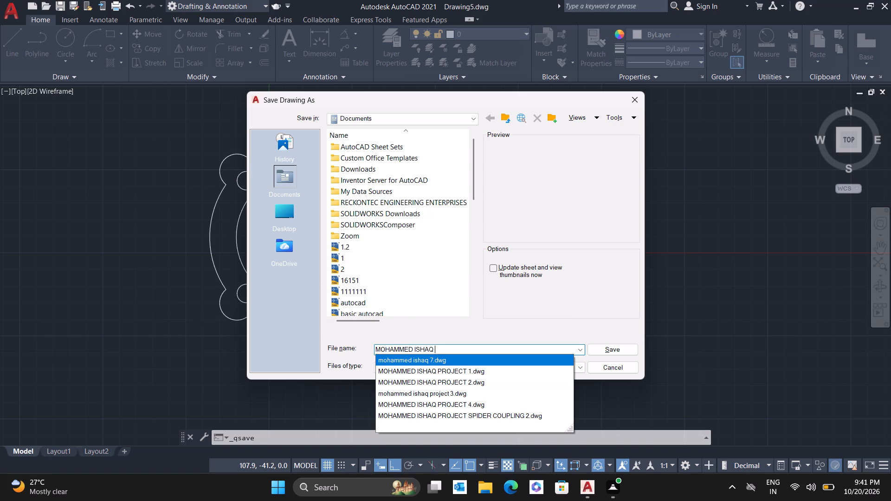
double_click(456, 348)
left_click(462, 348)
key("p")
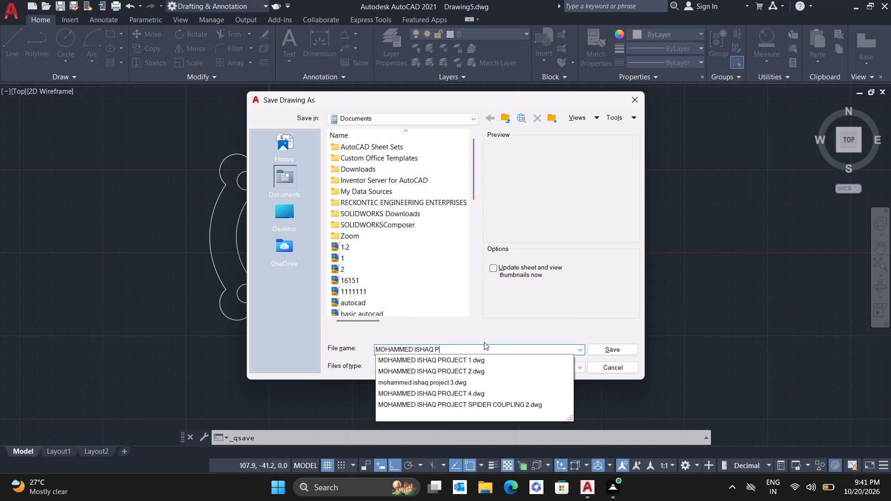
type("RO")
type("JE")
key("c")
key("t")
key("space")
key("5")
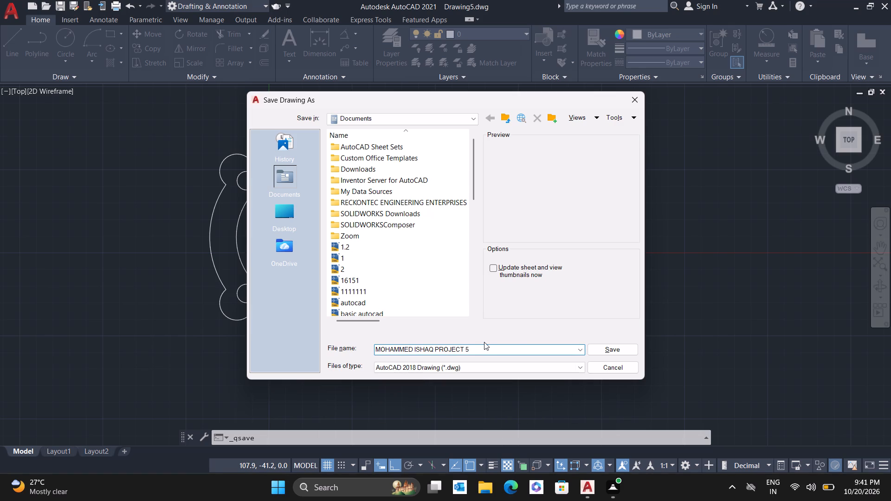
left_click(633, 347)
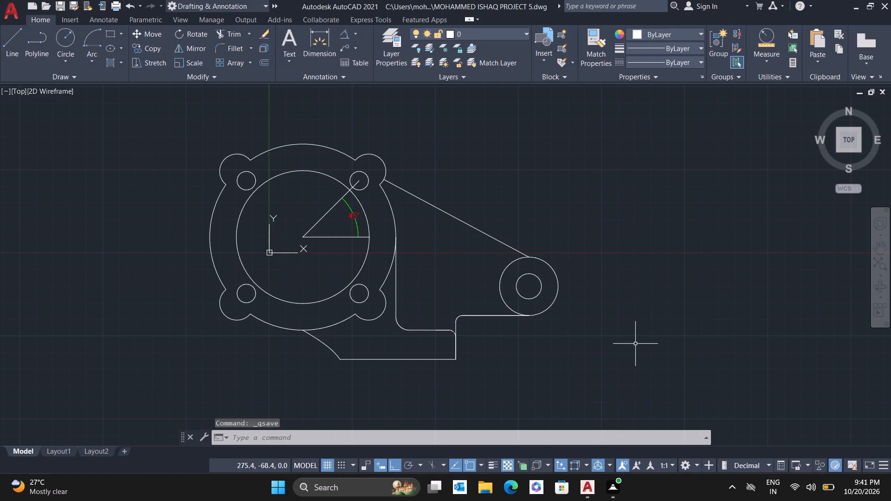
Restore the maximised drawing application window to its smaller floating size.
left_click(871, 6)
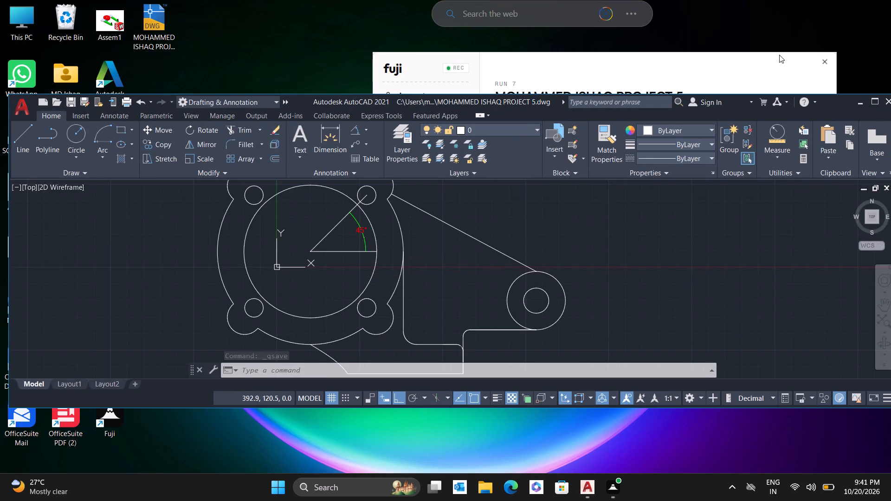